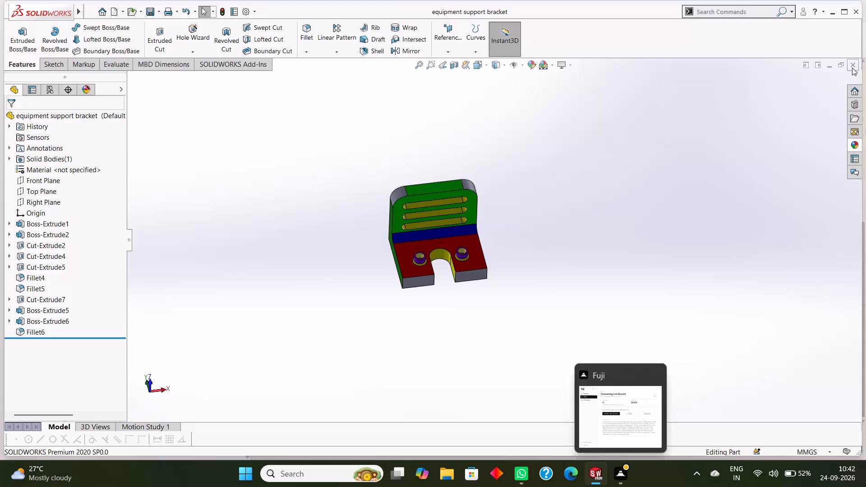
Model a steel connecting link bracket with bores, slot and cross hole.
Close the equipment support bracket part.
{"action": "left_click", "coordinate": [849, 68]}
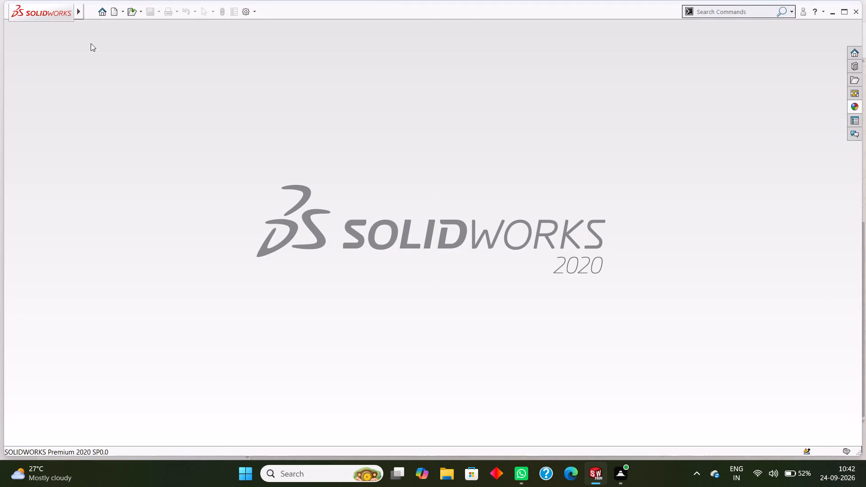
Create a new, empty part document.
{"action": "left_click", "coordinate": [124, 11]}
{"action": "left_click", "coordinate": [124, 25]}
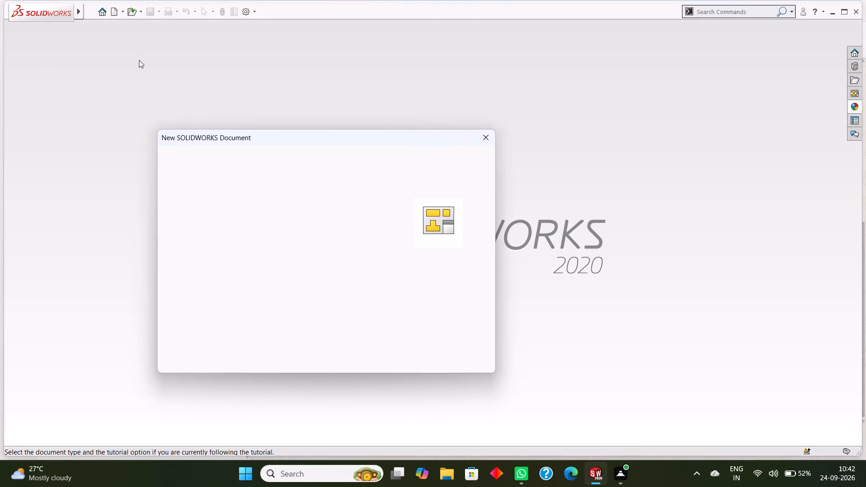
{"action": "left_click", "coordinate": [224, 207]}
{"action": "left_click", "coordinate": [372, 355]}
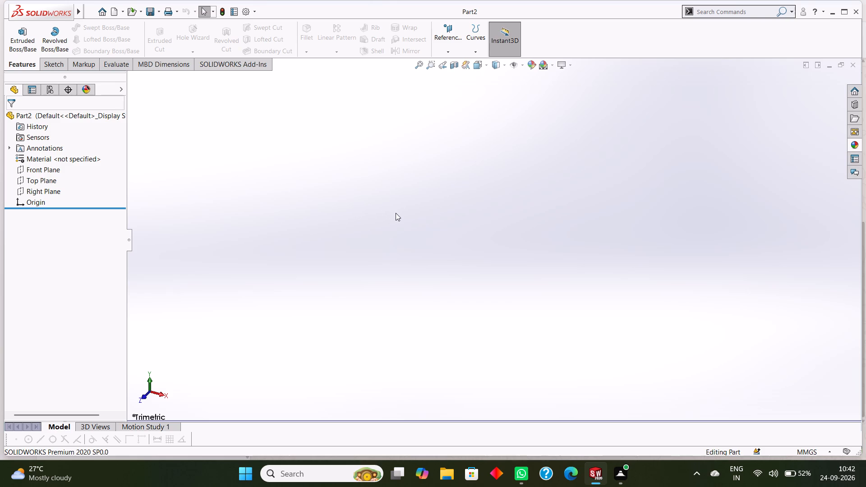
On the Front Plane, sketch two concentric circles centred on the origin with radii of 7.5 mm and 12 mm.
{"action": "left_click", "coordinate": [49, 168]}
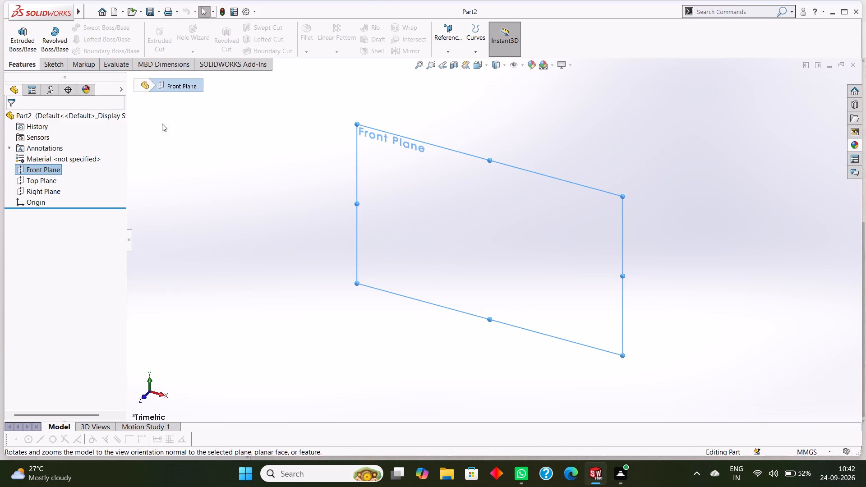
{"action": "left_click", "coordinate": [58, 69]}
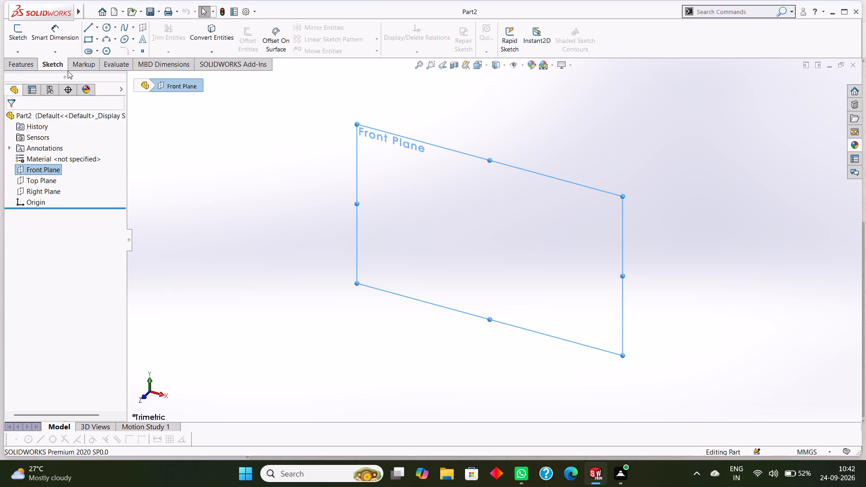
{"action": "left_click", "coordinate": [108, 26]}
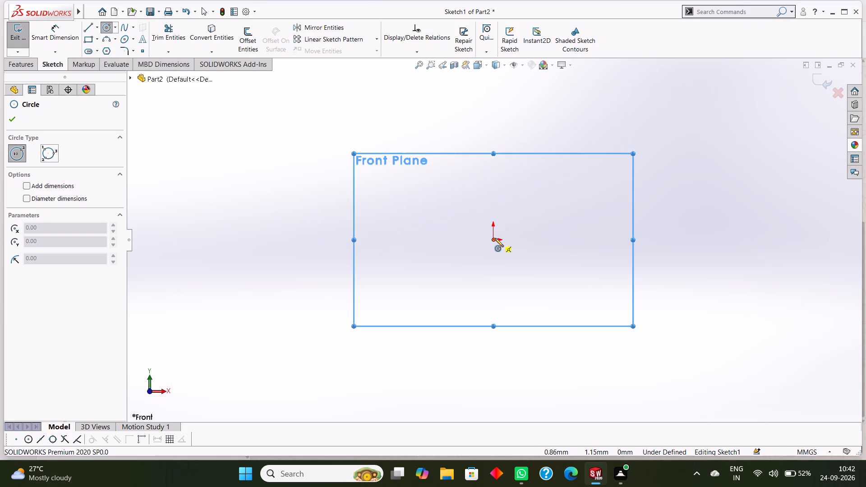
{"action": "left_click", "coordinate": [494, 240]}
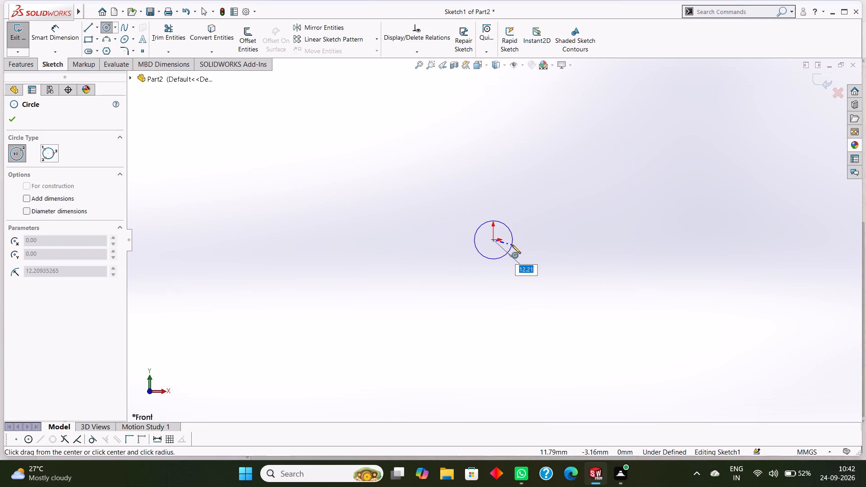
{"action": "type", "text": "7.5"}
{"action": "key", "text": "Return"}
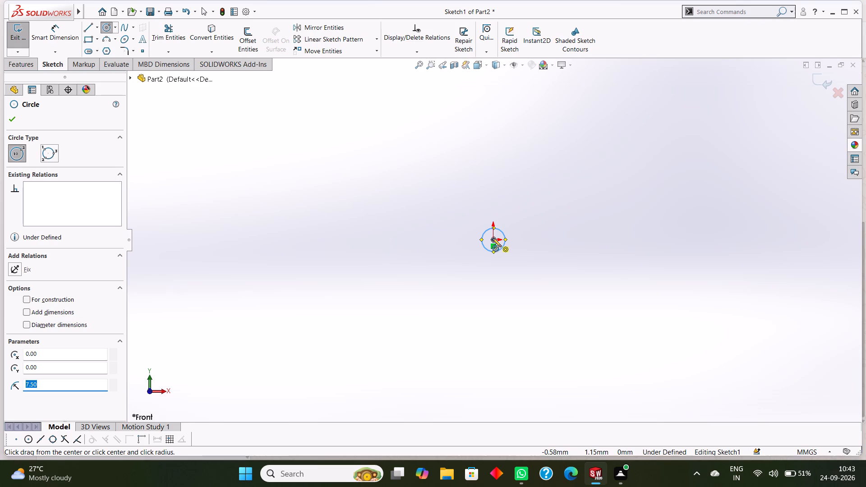
{"action": "left_click", "coordinate": [494, 238]}
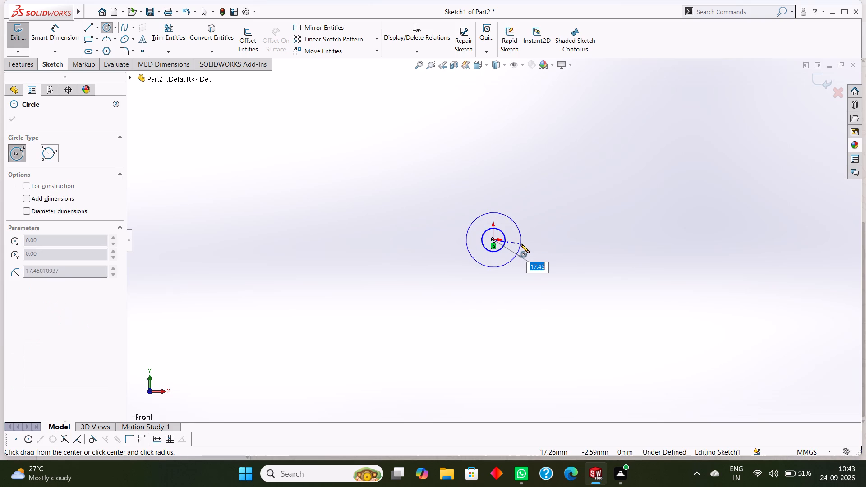
{"action": "type", "text": "12"}
{"action": "key", "text": "Return"}
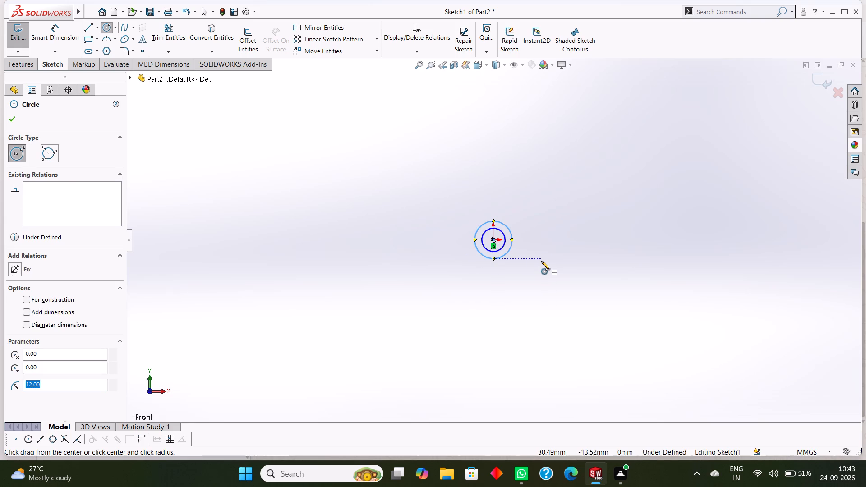
{"action": "left_click", "coordinate": [8, 118]}
Draw a 100 mm horizontal centerline from the origin in the positive X direction.
{"action": "left_click", "coordinate": [98, 28]}
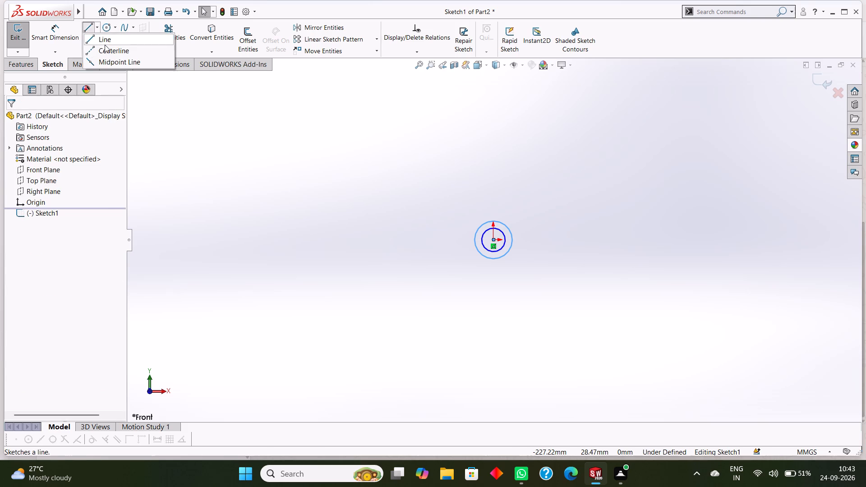
{"action": "left_click", "coordinate": [105, 46]}
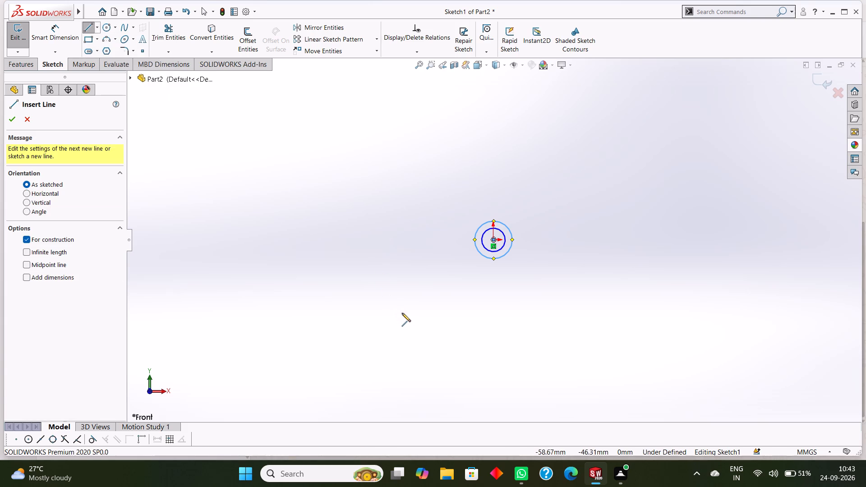
{"action": "scroll", "coordinate": [414, 319], "scroll_direction": "up", "scroll_amount": 1}
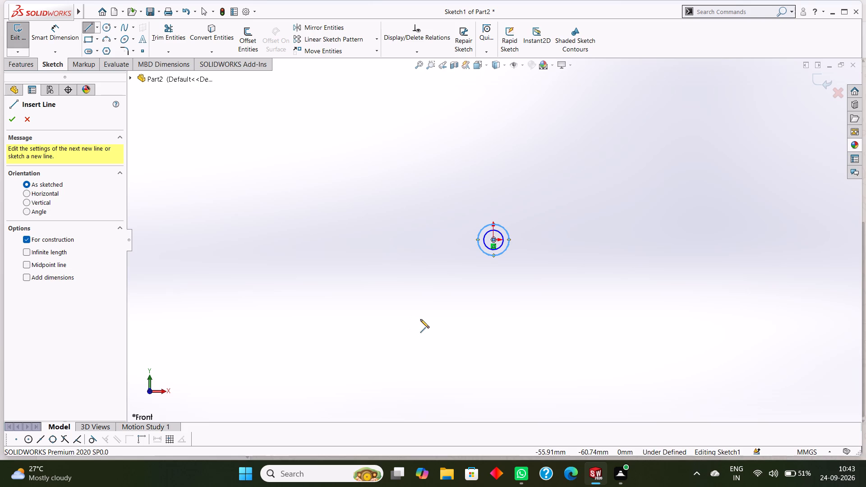
{"action": "left_click", "coordinate": [495, 239]}
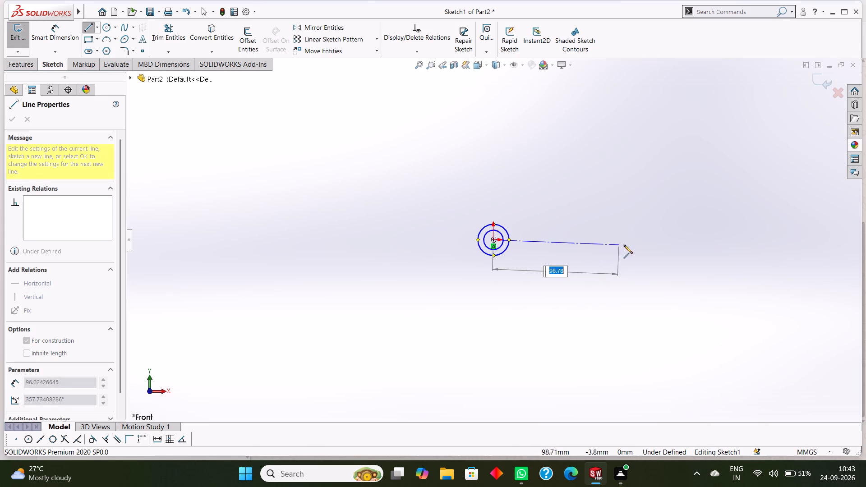
{"action": "type", "text": "100"}
{"action": "key", "text": "Return"}
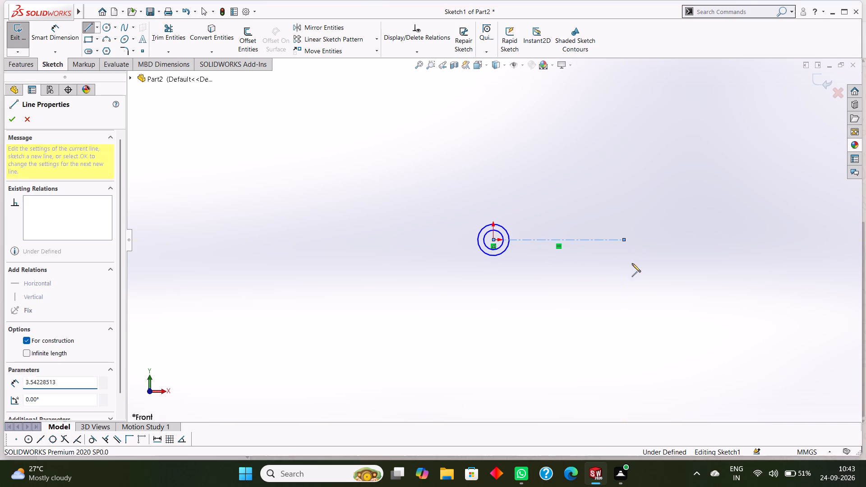
{"action": "right_click", "coordinate": [632, 284]}
{"action": "left_click", "coordinate": [663, 290]}
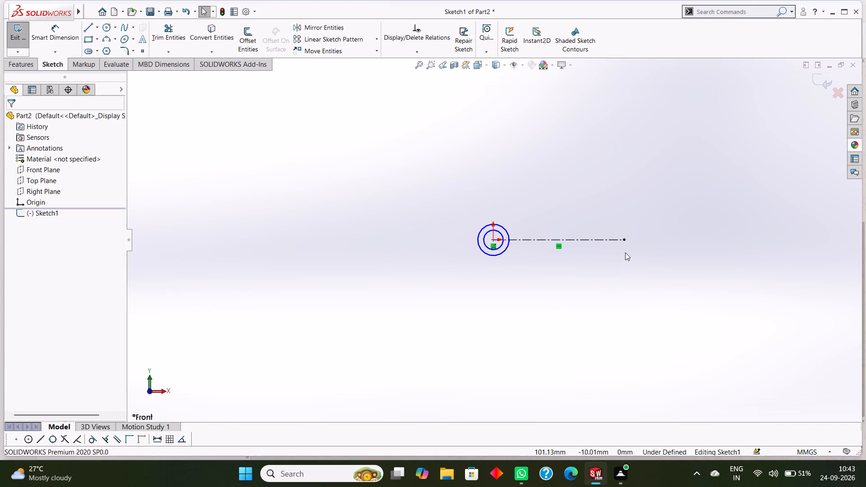
Sketch a circle of about 26 mm radius centred on the far end of the horizontal centerline.
{"action": "scroll", "coordinate": [638, 260], "scroll_direction": "up", "scroll_amount": 1}
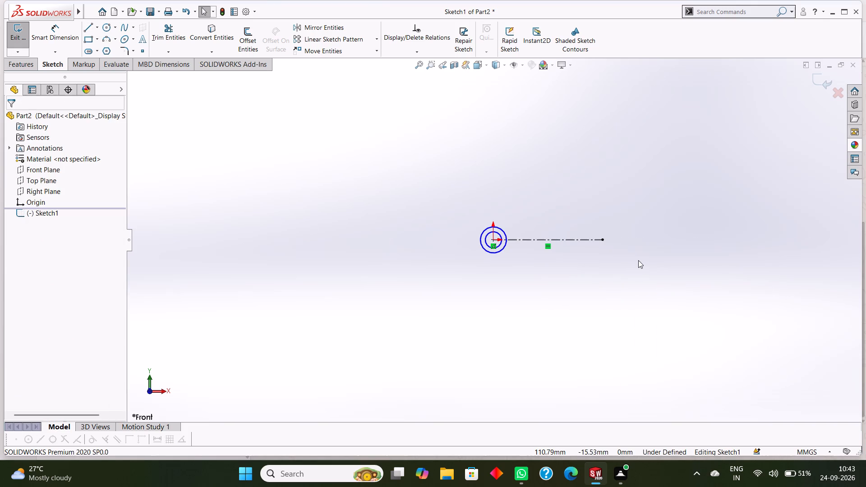
{"action": "scroll", "coordinate": [701, 253], "scroll_direction": "down", "scroll_amount": 1}
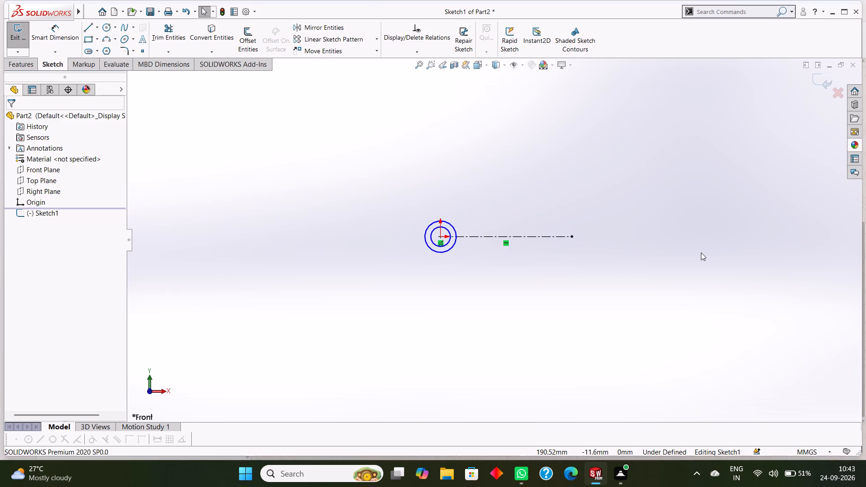
{"action": "left_click", "coordinate": [102, 28]}
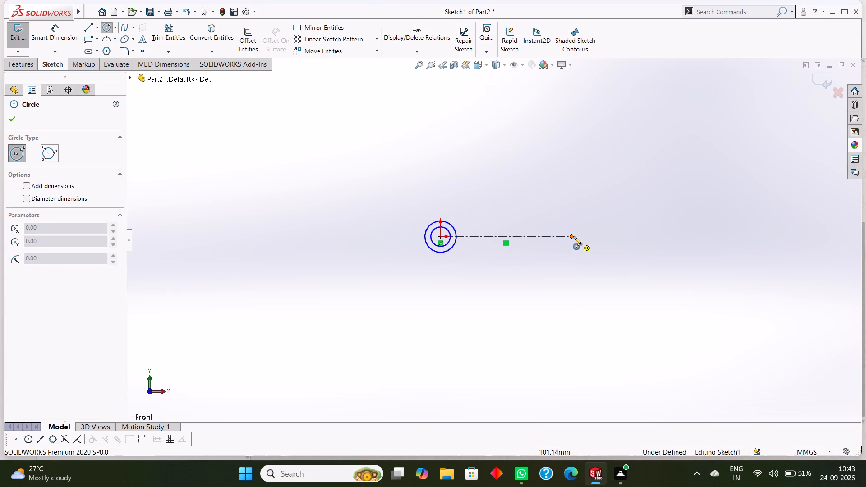
{"action": "left_click", "coordinate": [573, 236]}
{"action": "left_click", "coordinate": [605, 245]}
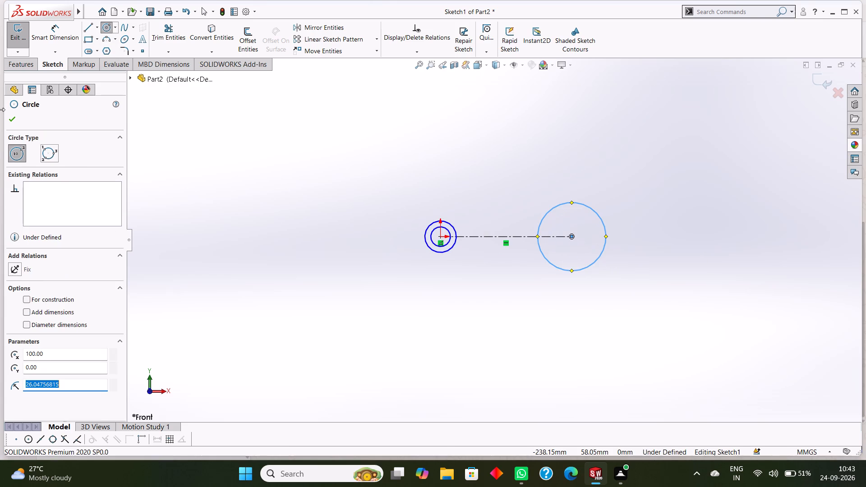
{"action": "left_click", "coordinate": [13, 117]}
Dimension the circle at the centerline's far end with a diameter of 41.7 mm.
{"action": "left_click", "coordinate": [49, 34]}
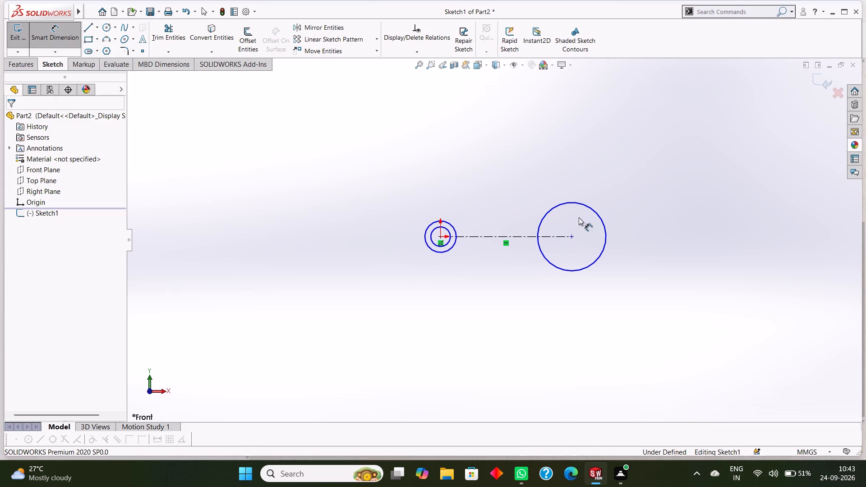
{"action": "left_click", "coordinate": [590, 208]}
{"action": "left_click", "coordinate": [658, 178]}
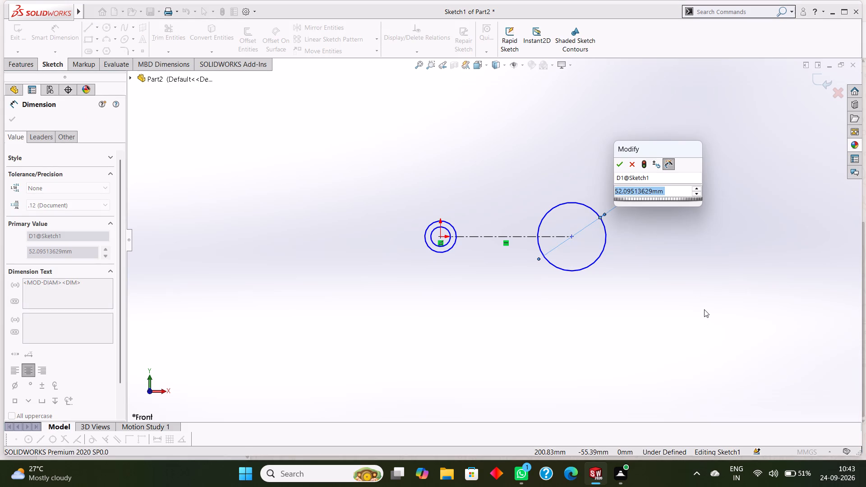
{"action": "key", "text": "BackSpace"}
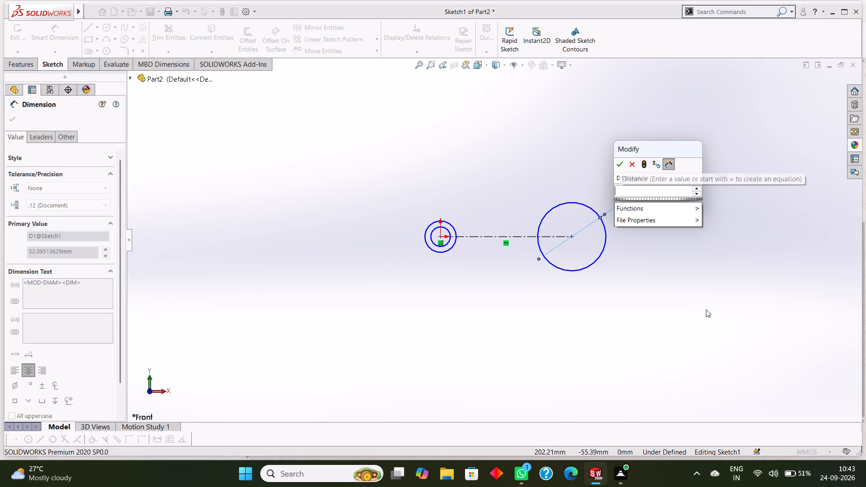
{"action": "type", "text": "41."}
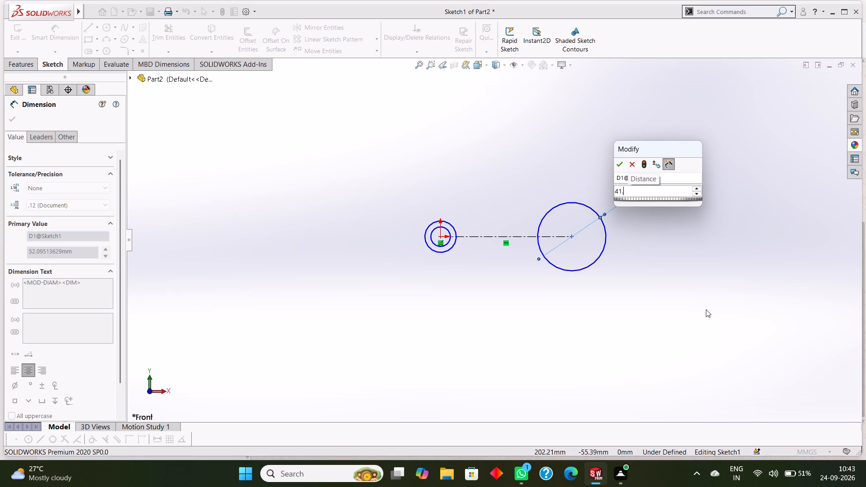
{"action": "key", "text": "7"}
{"action": "key", "text": "Return"}
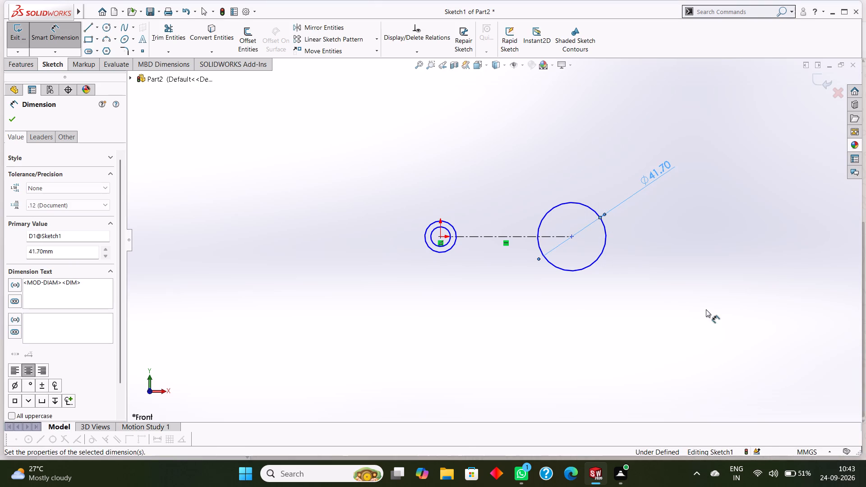
{"action": "left_click", "coordinate": [16, 118]}
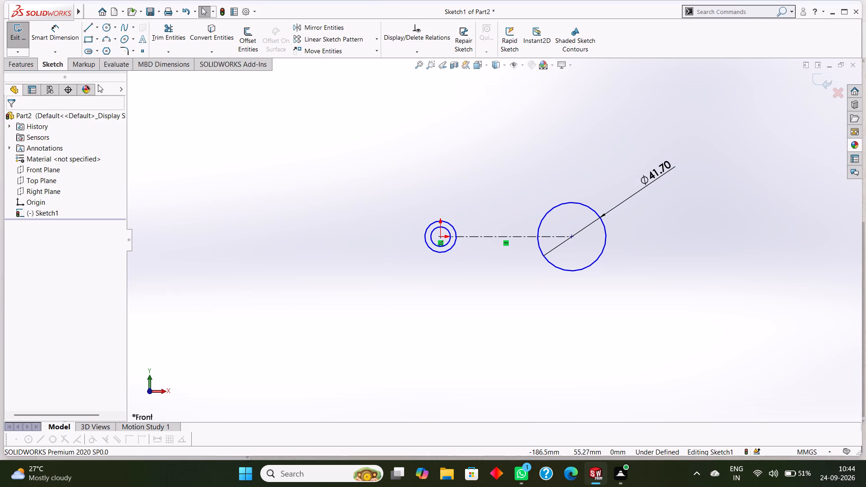
Draw a 47 mm vertical centerline upward from the centre of the 41.7 mm circle.
{"action": "left_click", "coordinate": [97, 28]}
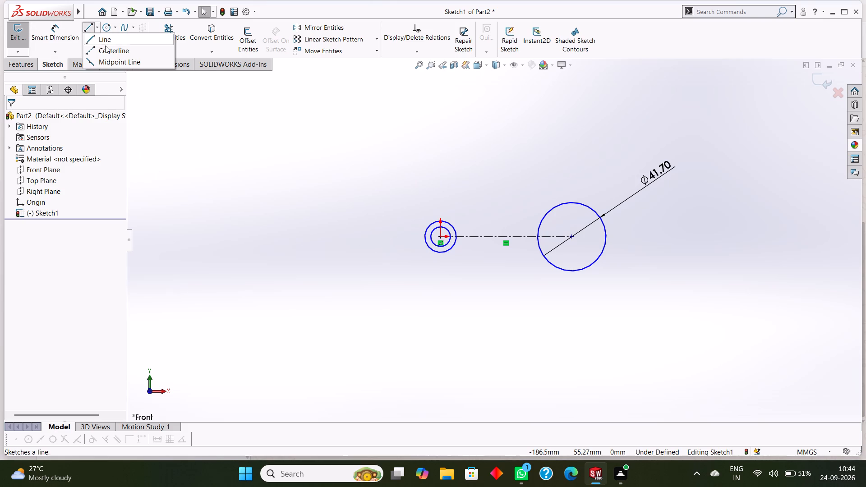
{"action": "left_click", "coordinate": [108, 51]}
{"action": "left_click", "coordinate": [573, 239]}
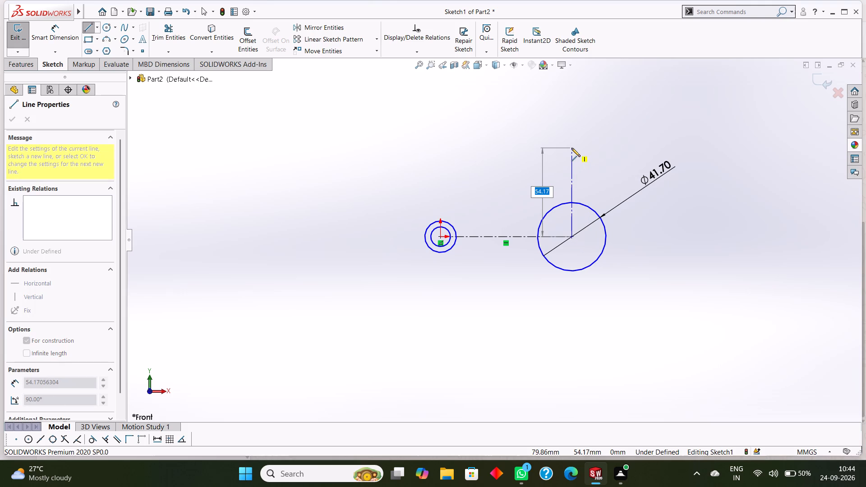
{"action": "type", "text": "47"}
{"action": "key", "text": "Return"}
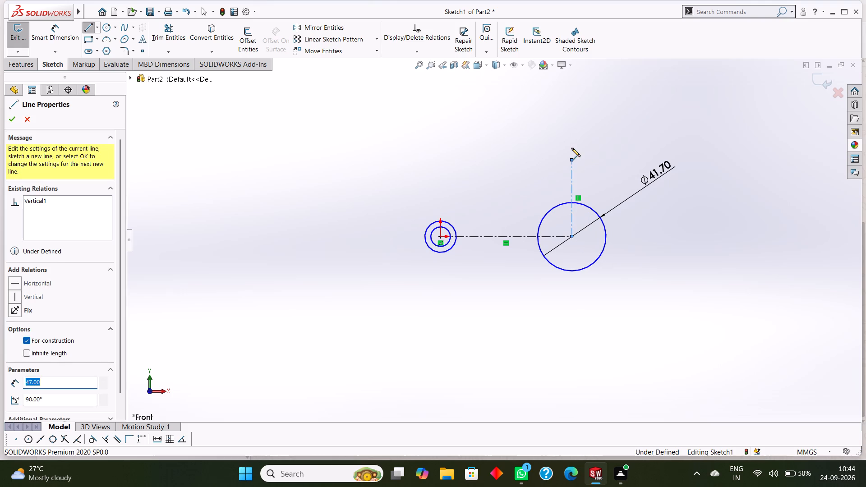
{"action": "right_click", "coordinate": [611, 138]}
{"action": "left_click", "coordinate": [642, 143]}
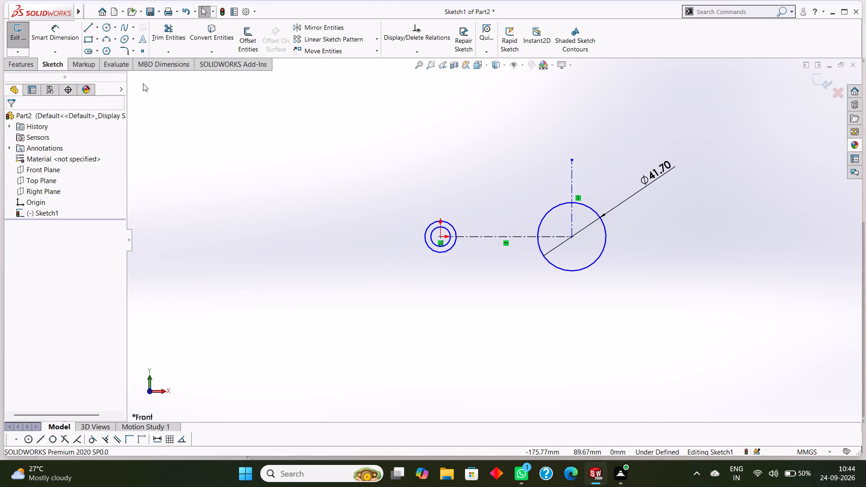
Draw a 47 mm vertical centerline downward from the centre of the 41.7 mm circle.
{"action": "left_click", "coordinate": [98, 30]}
{"action": "left_click", "coordinate": [97, 53]}
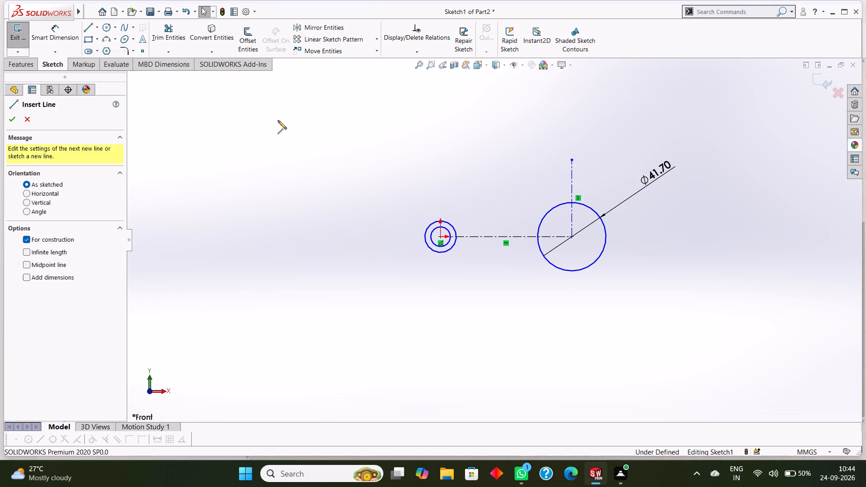
{"action": "left_click", "coordinate": [571, 236]}
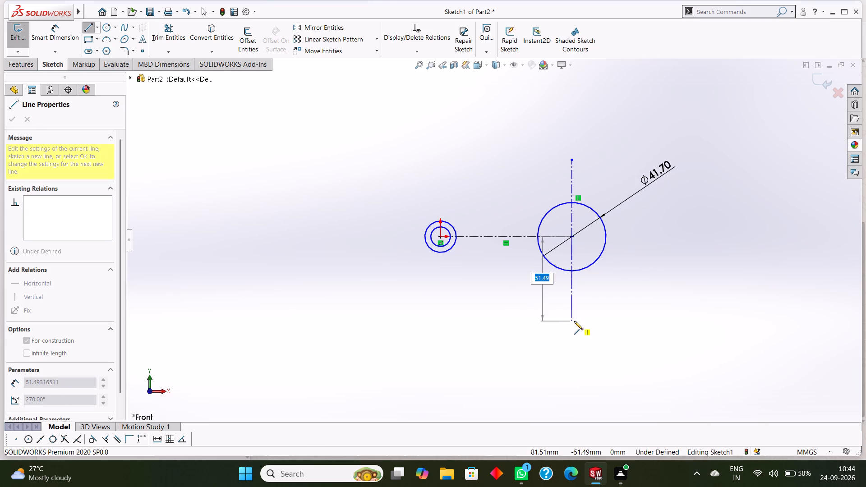
{"action": "type", "text": "47"}
{"action": "key", "text": "Return"}
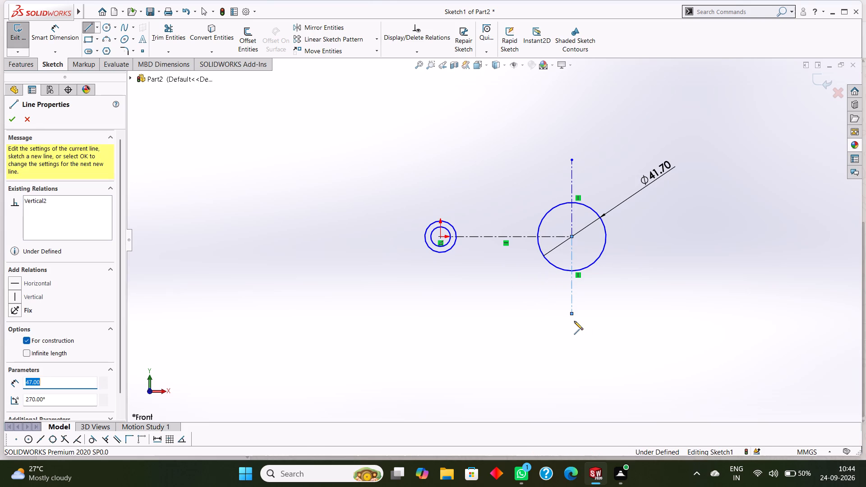
{"action": "right_click", "coordinate": [625, 314]}
{"action": "left_click", "coordinate": [656, 324]}
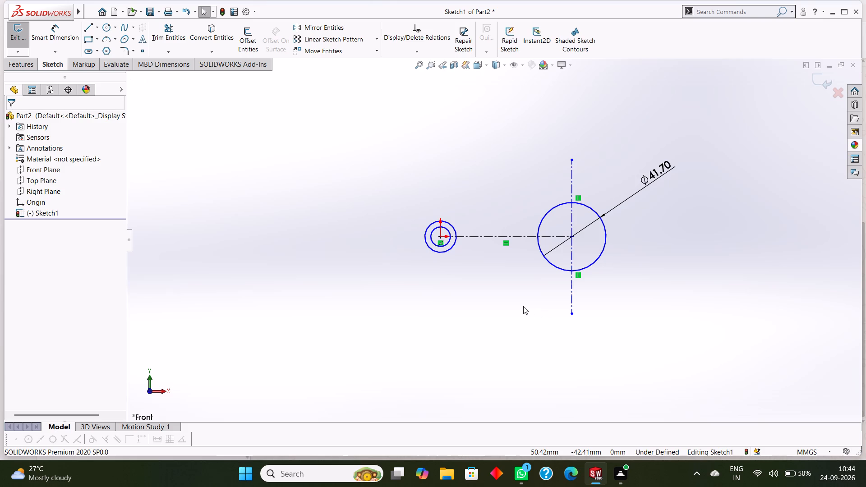
Draw an 8 mm horizontal line from the vertical centerline's upper end, on the side toward the origin.
{"action": "left_click", "coordinate": [87, 27]}
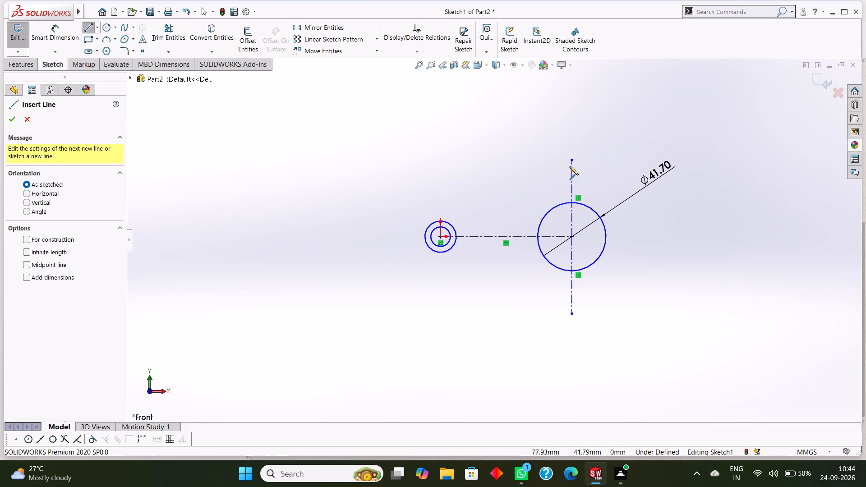
{"action": "left_click", "coordinate": [571, 160]}
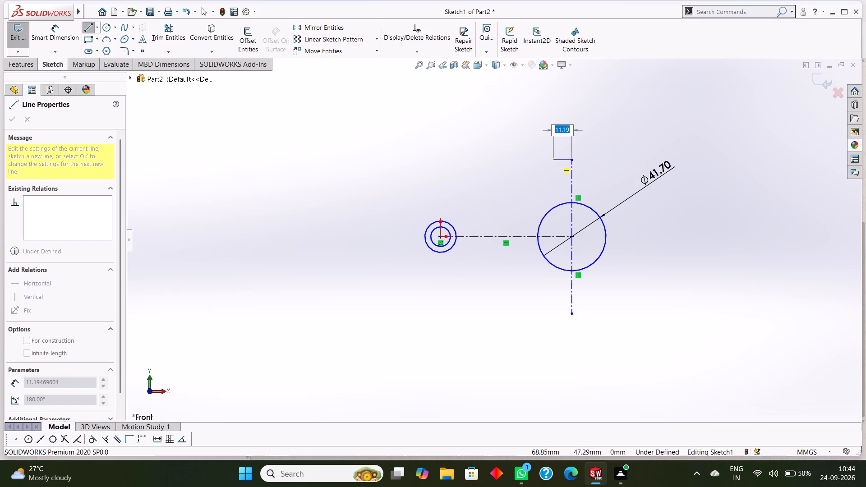
{"action": "key", "text": "8"}
{"action": "key", "text": "Return"}
{"action": "right_click", "coordinate": [540, 138]}
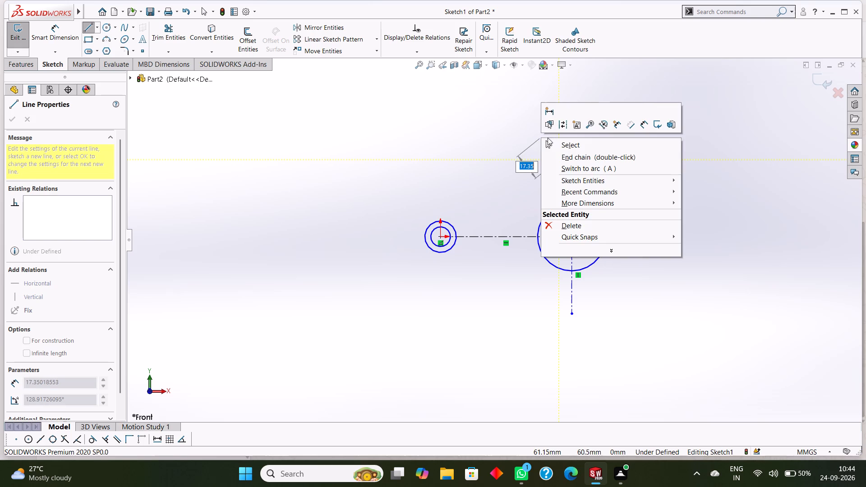
{"action": "left_click", "coordinate": [563, 140]}
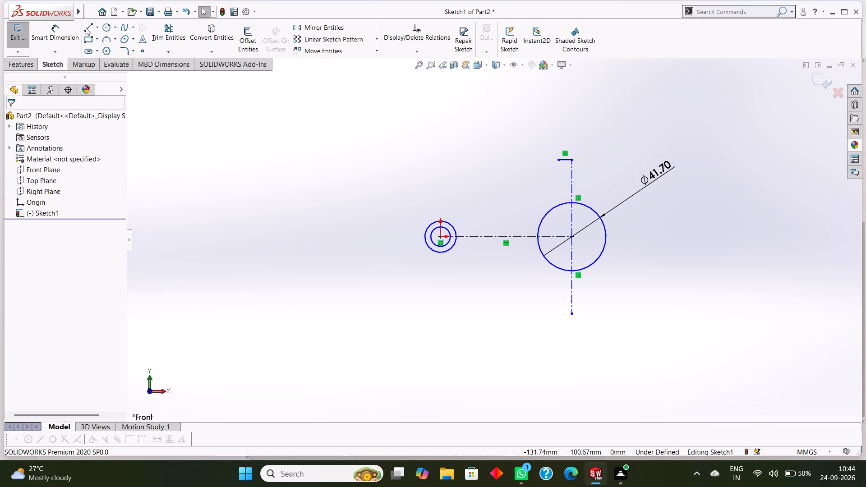
Draw an 8 mm horizontal line from the vertical centerline's upper end, on the side away from the origin.
{"action": "left_click", "coordinate": [83, 27]}
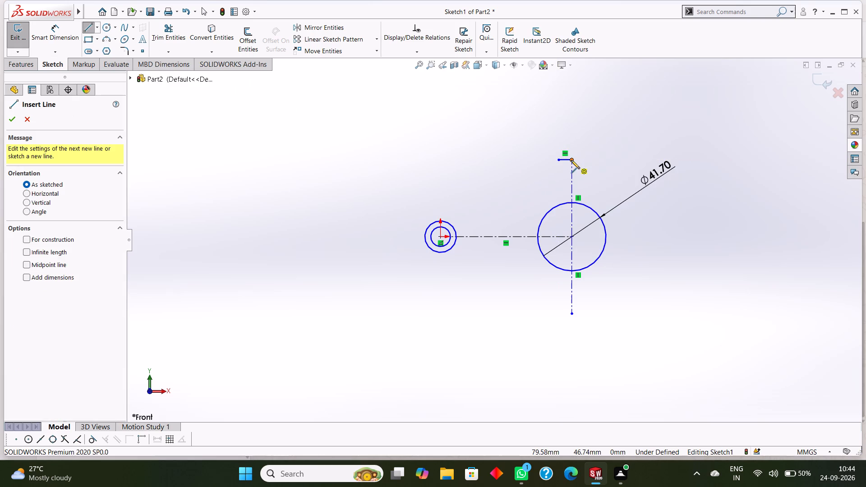
{"action": "left_click", "coordinate": [571, 160]}
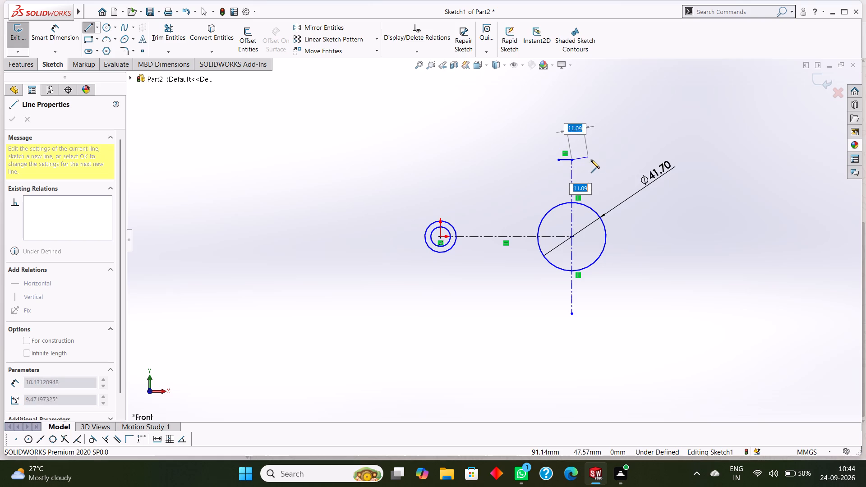
{"action": "key", "text": "8"}
{"action": "key", "text": "Return"}
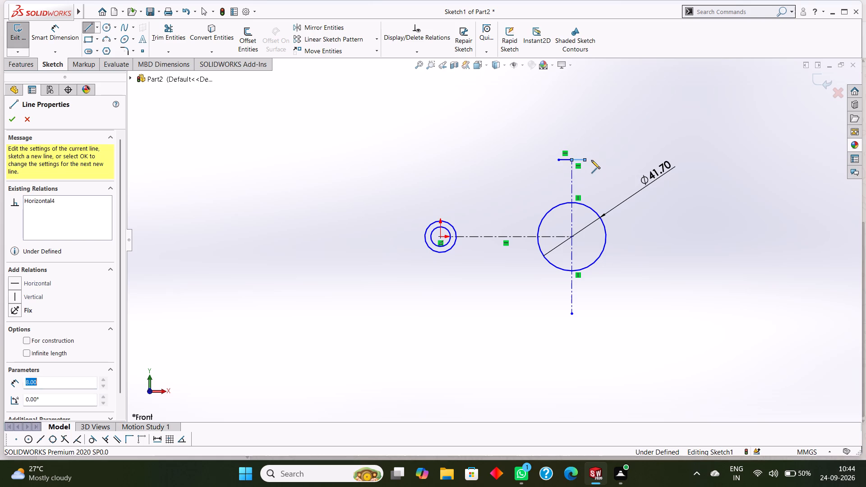
{"action": "right_click", "coordinate": [622, 136]}
{"action": "left_click", "coordinate": [640, 142]}
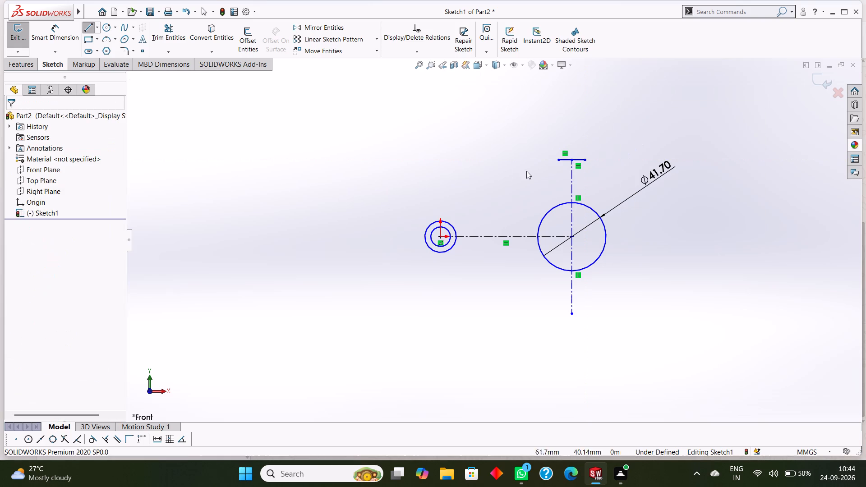
Draw an 8 mm horizontal line from the vertical centerline's lower end, on the side toward the origin.
{"action": "left_click", "coordinate": [89, 26]}
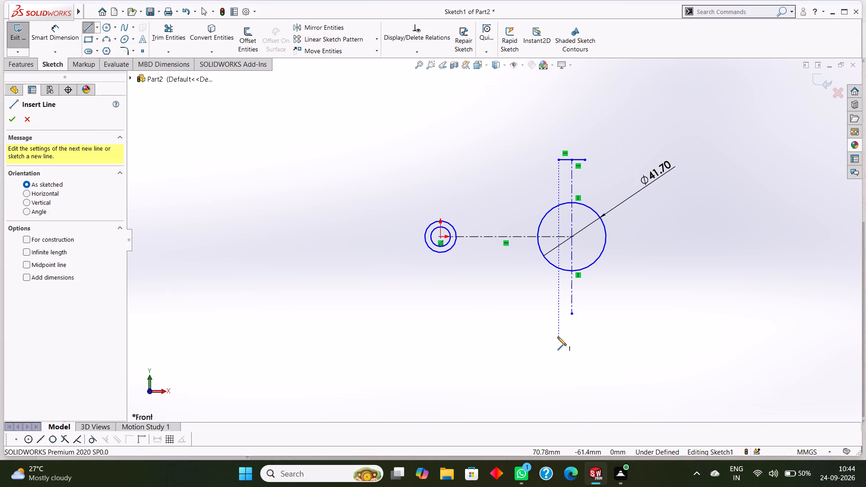
{"action": "left_click", "coordinate": [573, 314]}
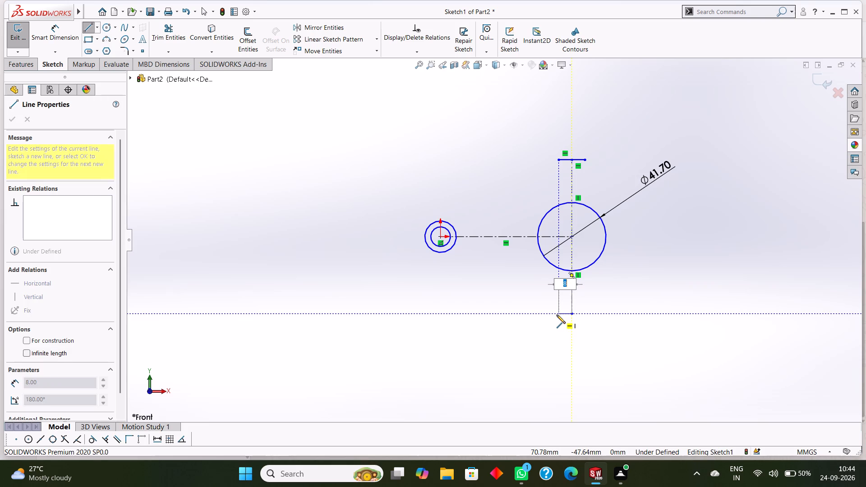
{"action": "key", "text": "Return"}
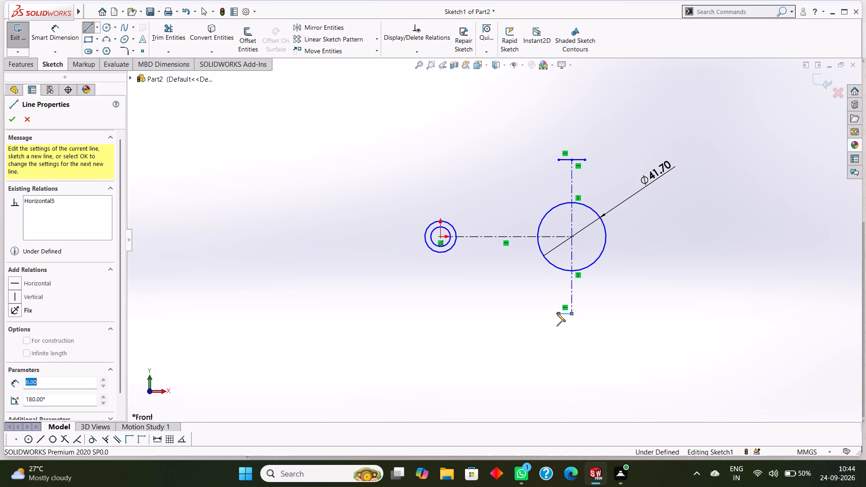
{"action": "right_click", "coordinate": [521, 340]}
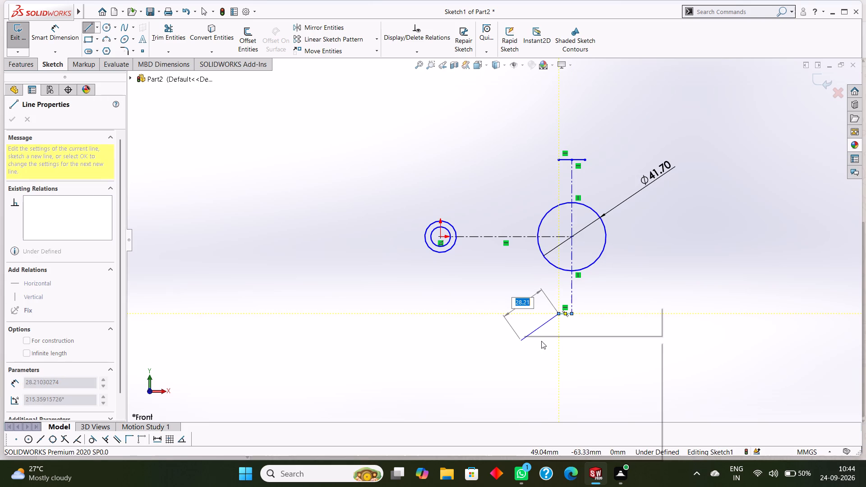
{"action": "left_click", "coordinate": [546, 349]}
Draw an 8 mm horizontal line from the vertical centerline's lower end, on the side away from the origin.
{"action": "left_click", "coordinate": [87, 24]}
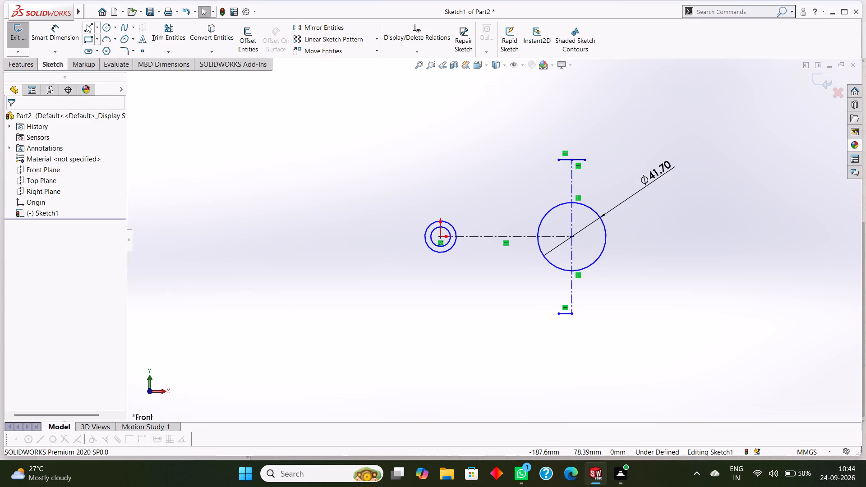
{"action": "left_click", "coordinate": [573, 313]}
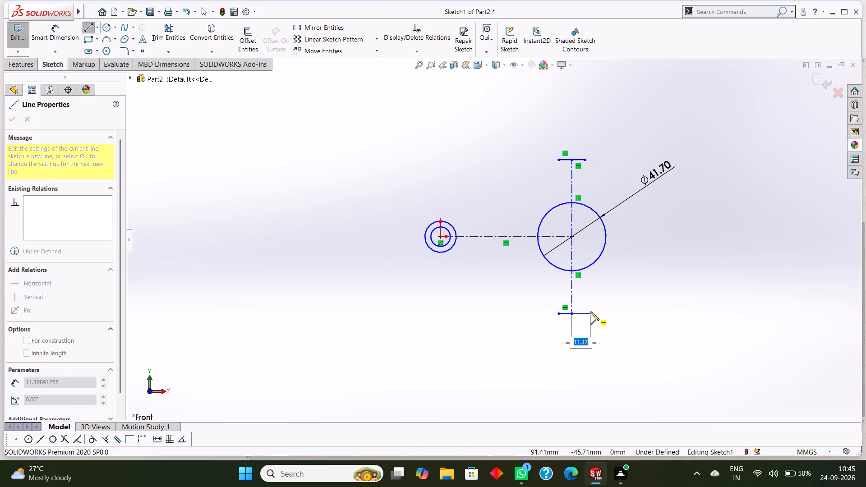
{"action": "key", "text": "8"}
{"action": "key", "text": "Return"}
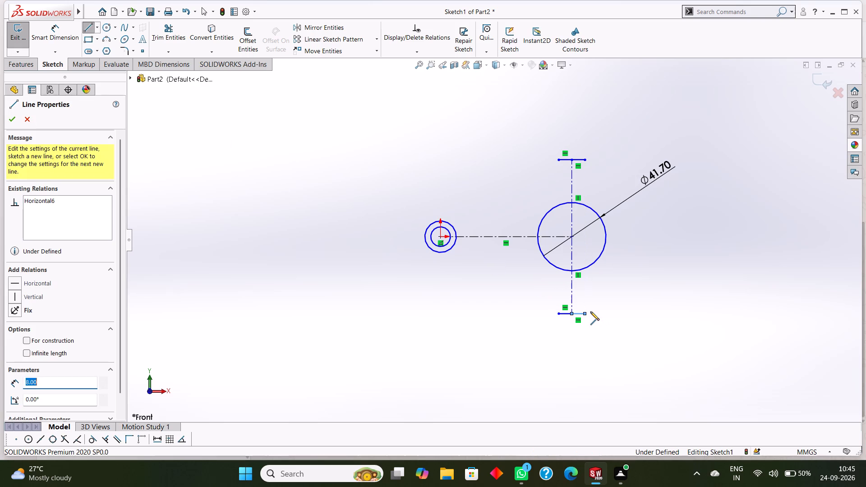
{"action": "right_click", "coordinate": [632, 302]}
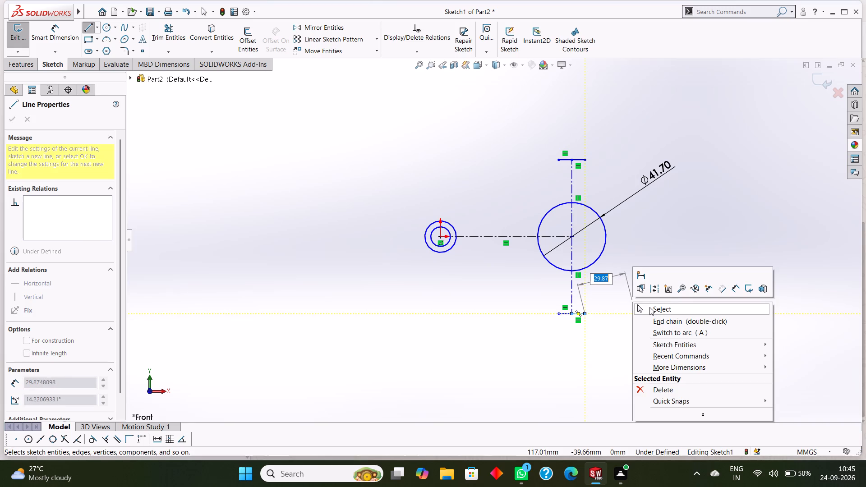
{"action": "left_click", "coordinate": [656, 309]}
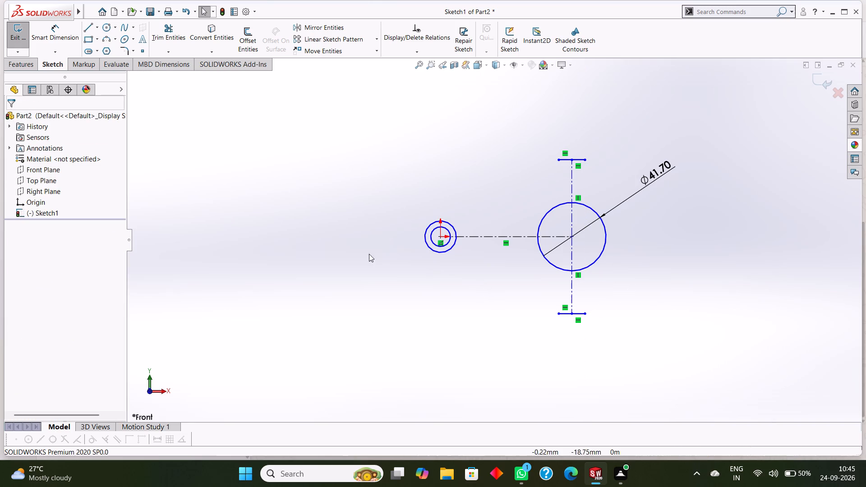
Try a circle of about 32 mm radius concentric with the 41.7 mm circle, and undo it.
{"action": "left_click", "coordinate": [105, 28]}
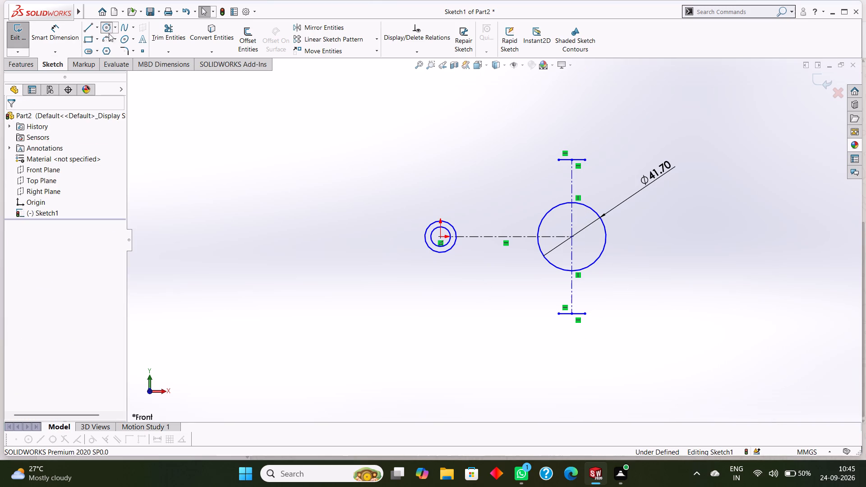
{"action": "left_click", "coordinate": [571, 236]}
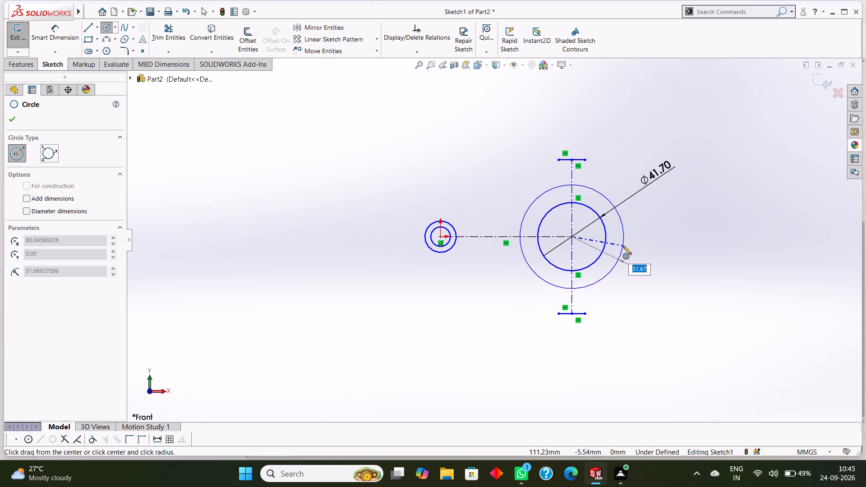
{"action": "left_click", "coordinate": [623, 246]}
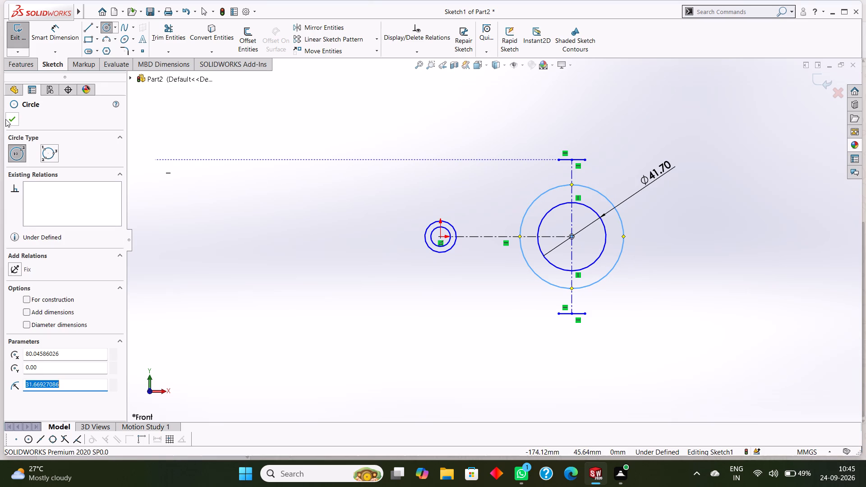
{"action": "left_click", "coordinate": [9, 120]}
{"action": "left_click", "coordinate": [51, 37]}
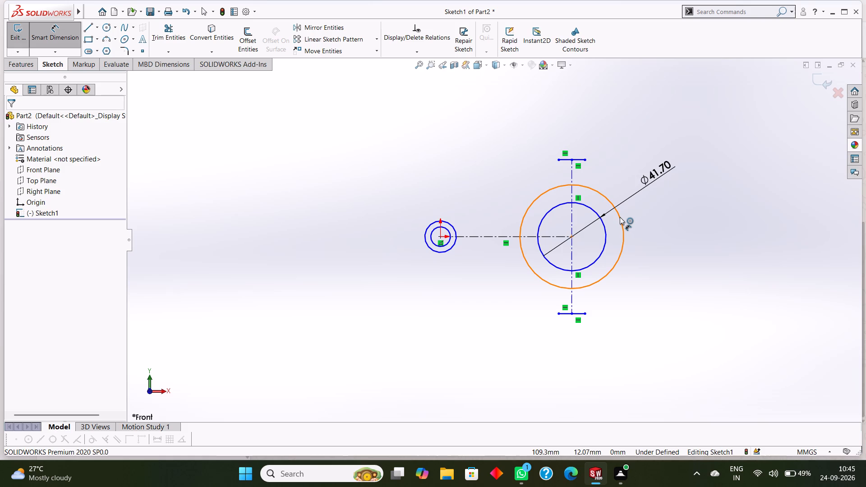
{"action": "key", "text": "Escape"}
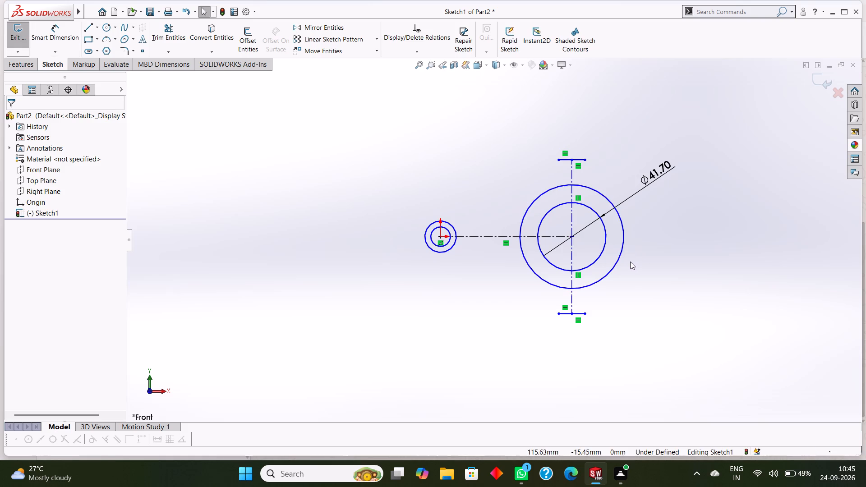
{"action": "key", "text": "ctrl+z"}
Sketch a circle of 26.9 mm radius concentric with the 41.7 mm circle.
{"action": "left_click", "coordinate": [107, 28]}
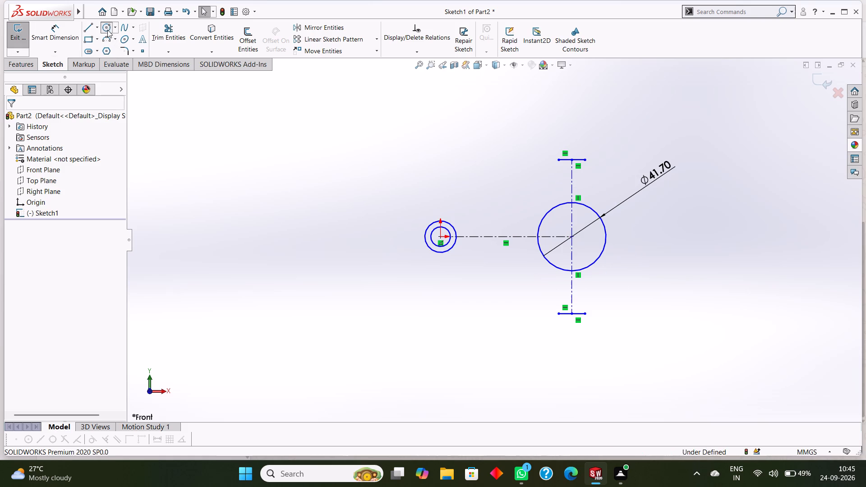
{"action": "left_click", "coordinate": [572, 236]}
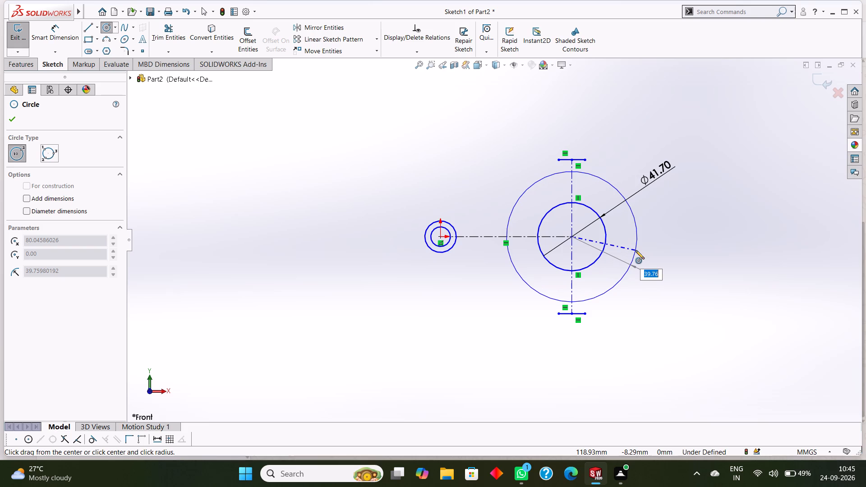
{"action": "type", "text": "26"}
{"action": "type", "text": ".9"}
{"action": "key", "text": "Return"}
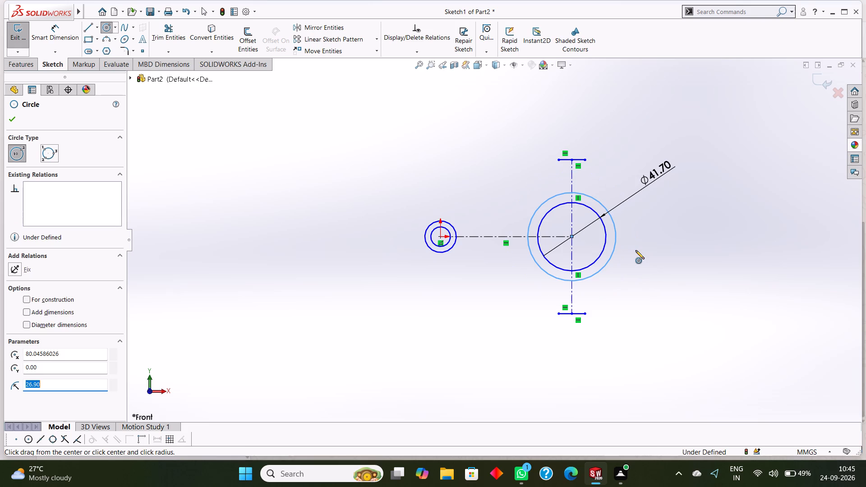
{"action": "left_click", "coordinate": [9, 115]}
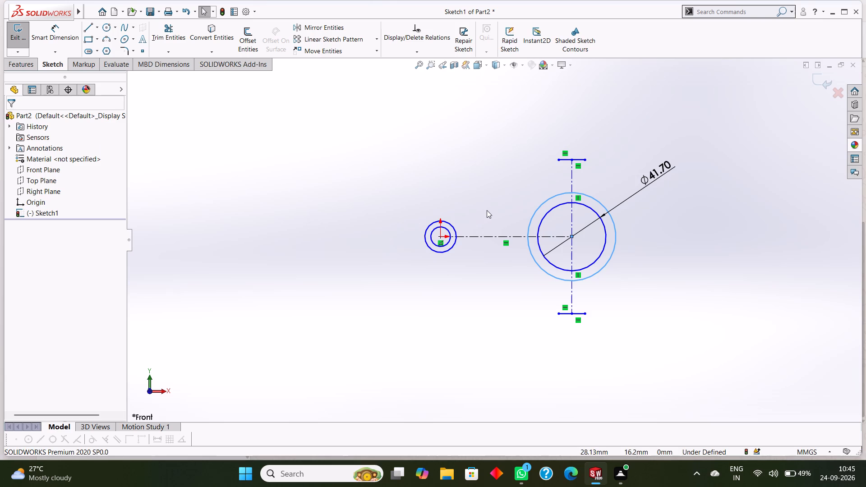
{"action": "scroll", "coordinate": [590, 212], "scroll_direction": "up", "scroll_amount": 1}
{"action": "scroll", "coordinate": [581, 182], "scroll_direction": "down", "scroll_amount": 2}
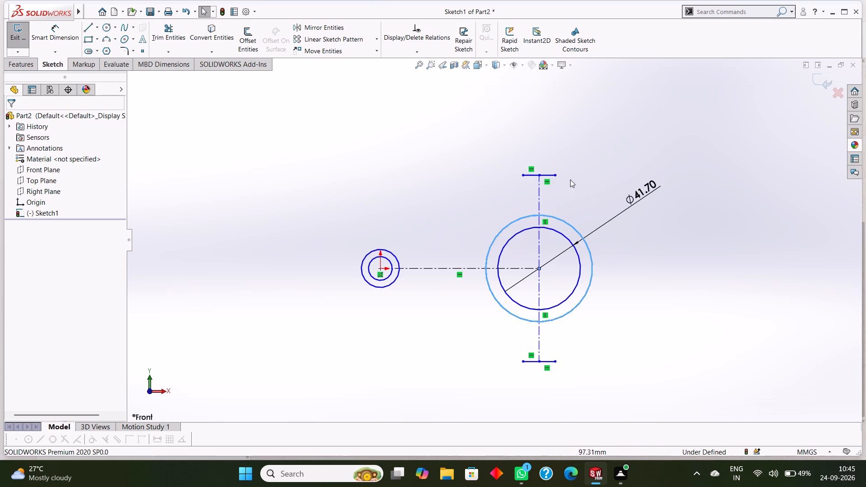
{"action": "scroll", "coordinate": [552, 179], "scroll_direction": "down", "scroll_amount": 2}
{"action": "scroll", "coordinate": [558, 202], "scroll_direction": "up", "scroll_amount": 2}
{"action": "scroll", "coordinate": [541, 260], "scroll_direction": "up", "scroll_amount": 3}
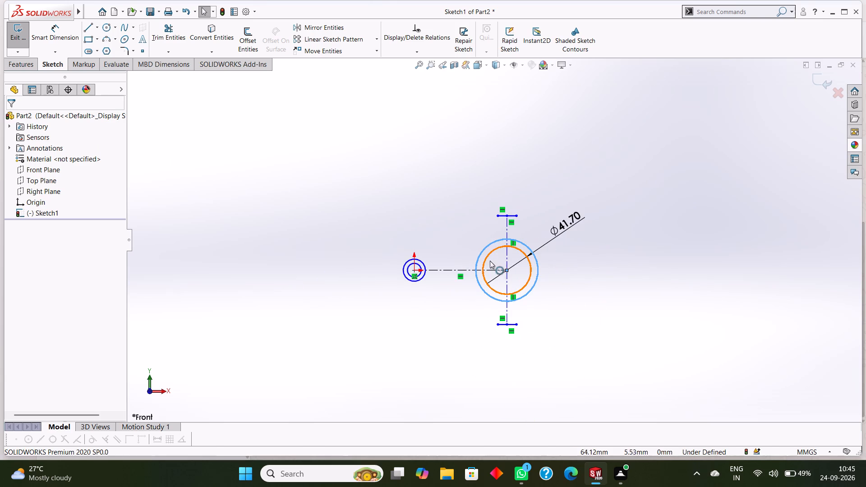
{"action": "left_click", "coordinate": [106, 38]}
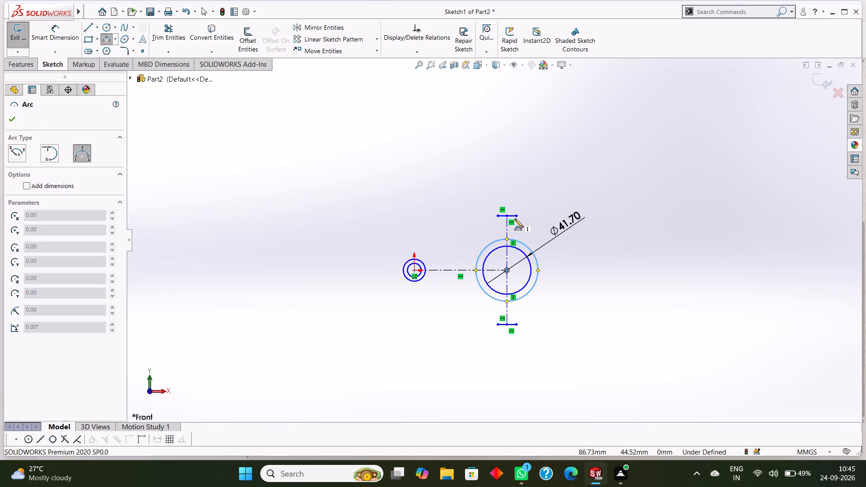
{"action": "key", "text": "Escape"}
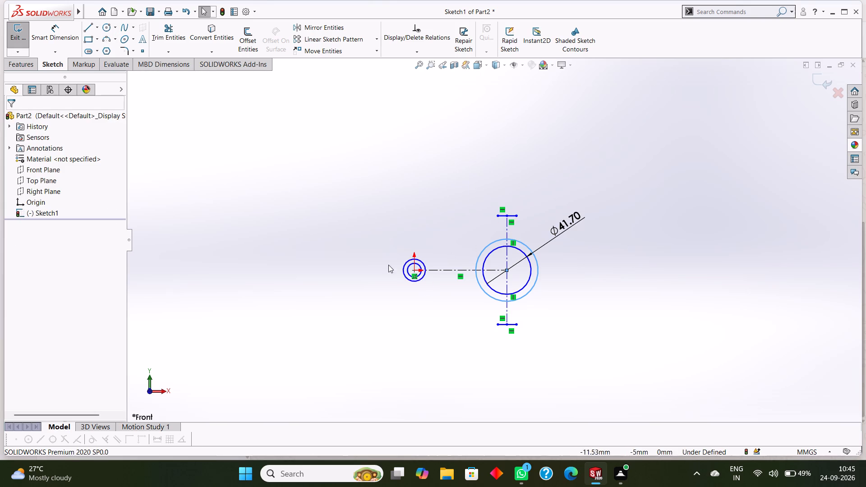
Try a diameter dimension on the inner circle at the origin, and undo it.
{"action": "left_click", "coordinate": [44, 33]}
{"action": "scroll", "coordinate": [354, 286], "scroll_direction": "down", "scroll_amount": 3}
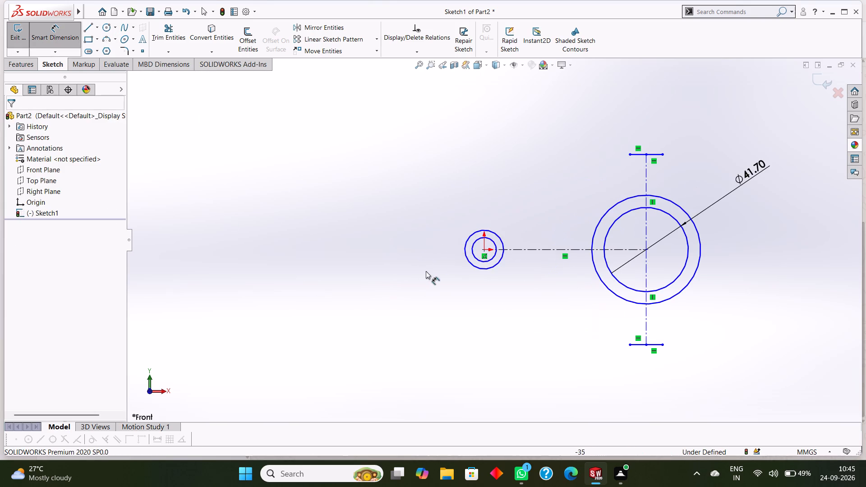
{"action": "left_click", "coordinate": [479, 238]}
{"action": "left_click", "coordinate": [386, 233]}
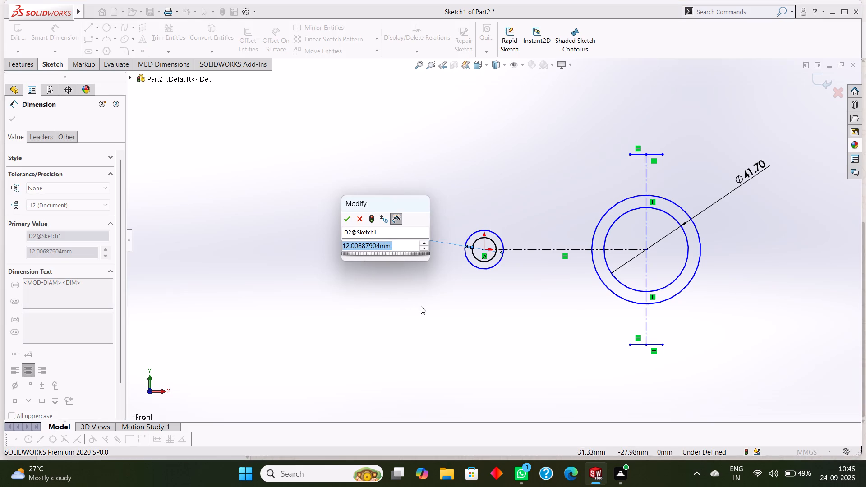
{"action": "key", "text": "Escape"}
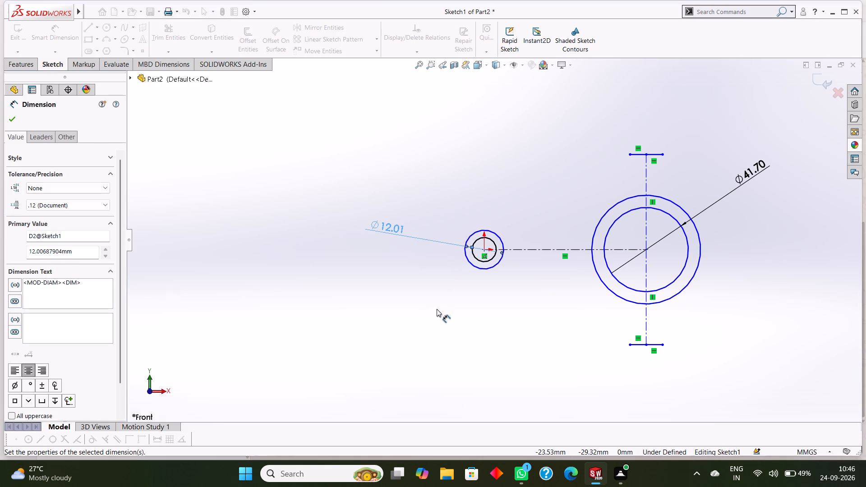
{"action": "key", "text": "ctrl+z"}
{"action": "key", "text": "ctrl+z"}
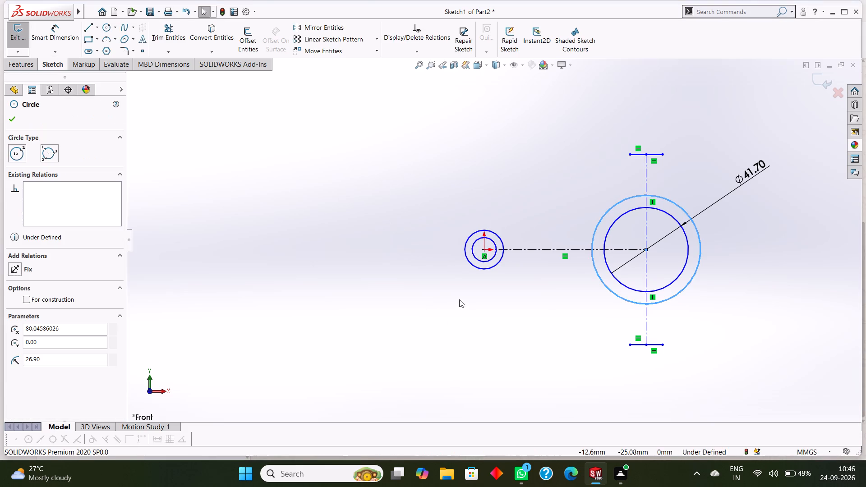
Dimension the inner circle at the origin to a 15 mm diameter.
{"action": "left_click", "coordinate": [60, 38]}
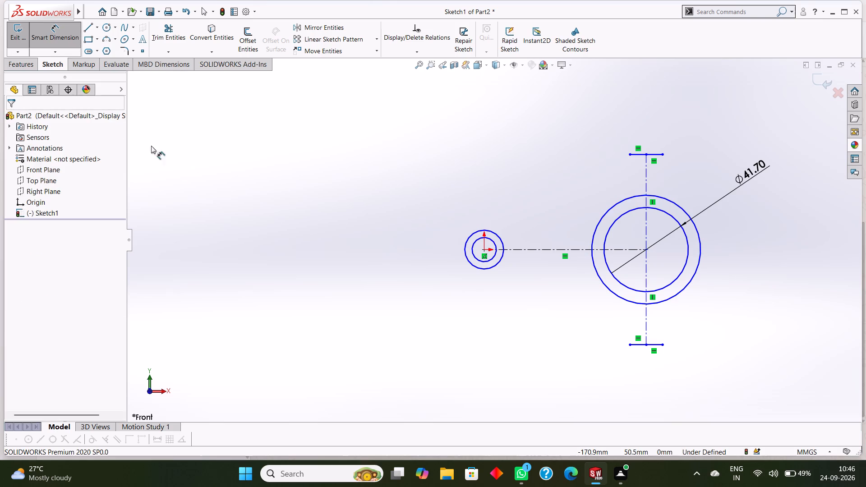
{"action": "scroll", "coordinate": [396, 257], "scroll_direction": "down", "scroll_amount": 2}
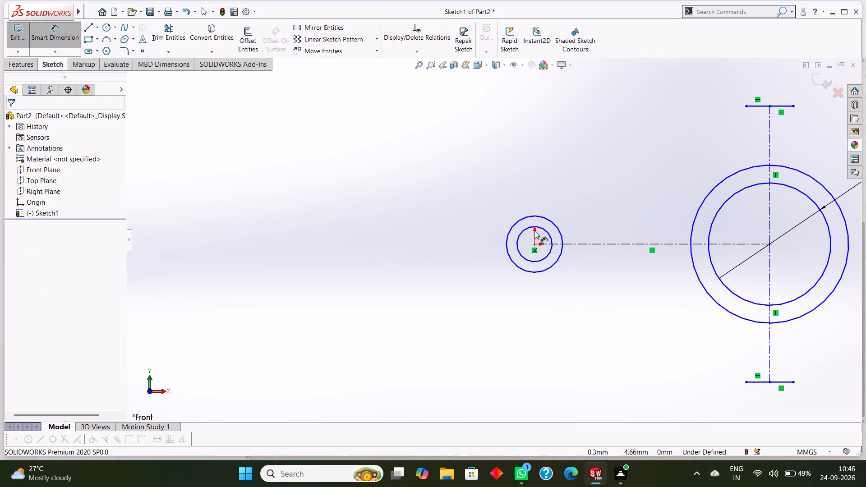
{"action": "left_click", "coordinate": [519, 233]}
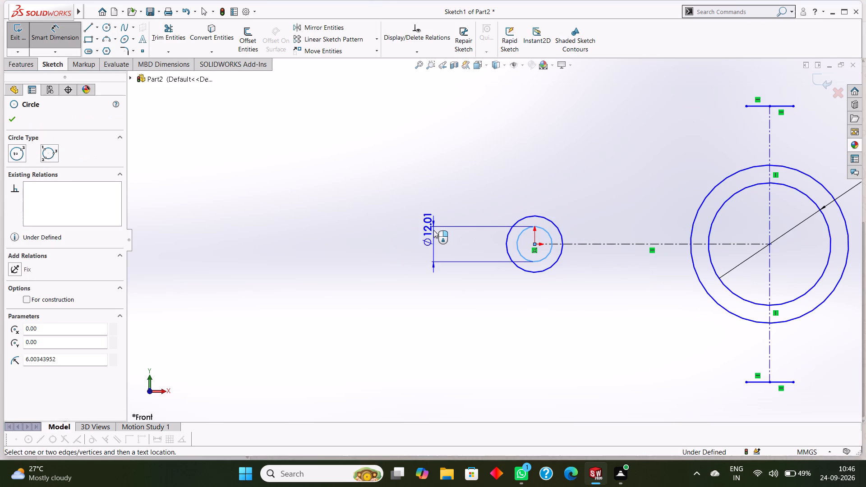
{"action": "left_click", "coordinate": [433, 230]}
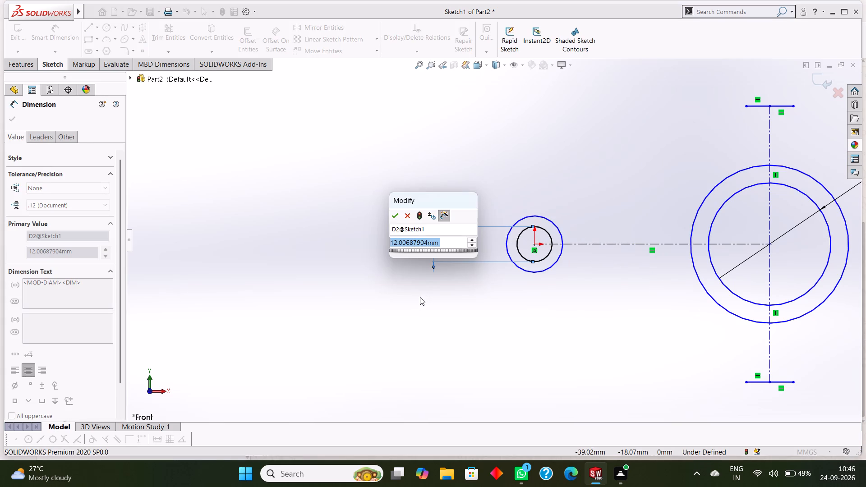
{"action": "type", "text": "15"}
{"action": "key", "text": "Return"}
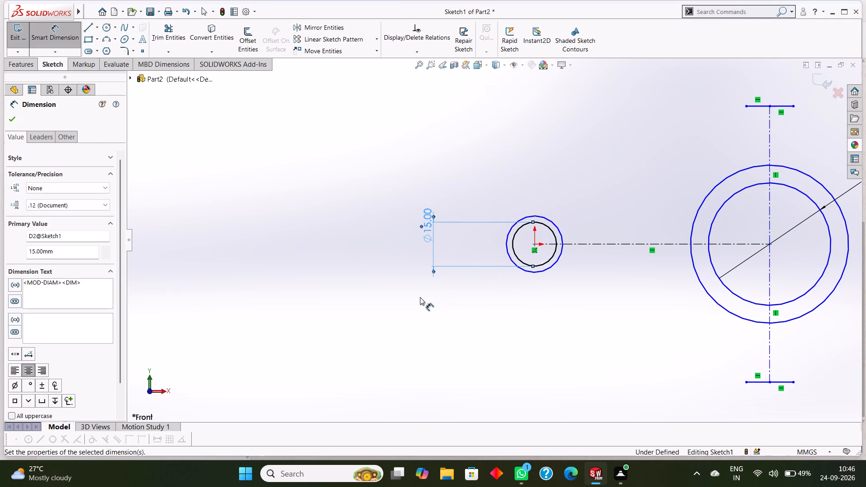
Dimension the outer circle at the origin to a 24 mm diameter.
{"action": "left_click", "coordinate": [527, 215]}
{"action": "left_click", "coordinate": [371, 224]}
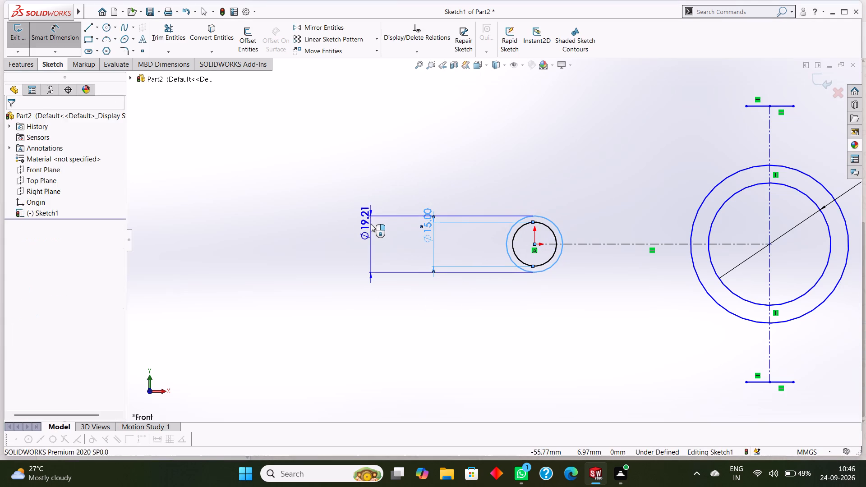
{"action": "type", "text": "24"}
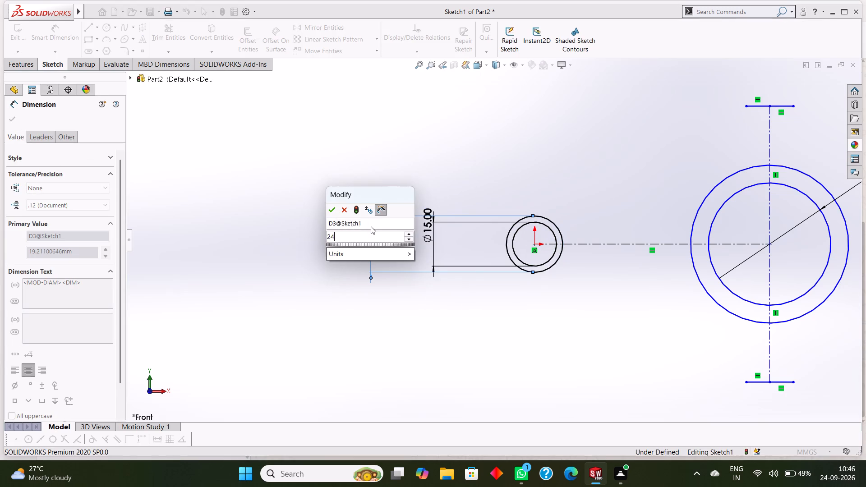
{"action": "key", "text": "Return"}
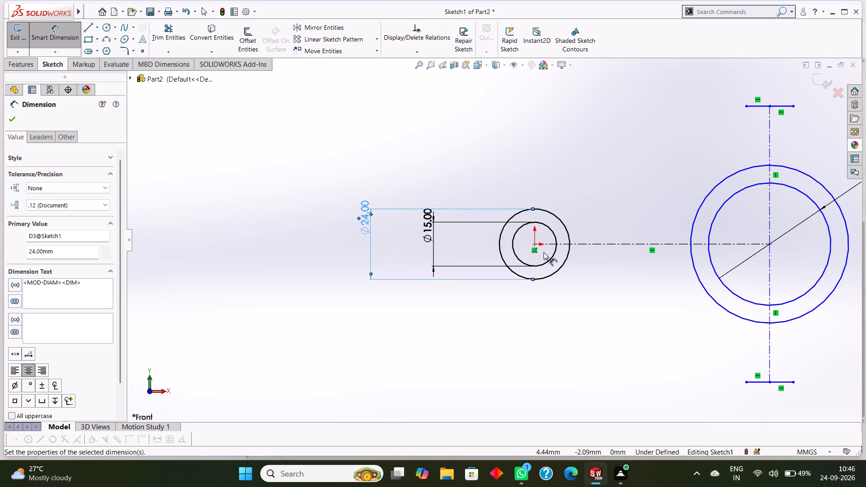
Dimension the diameter of the outer circle around the 41.7 mm circle, keeping its drawn size.
{"action": "scroll", "coordinate": [543, 252], "scroll_direction": "up", "scroll_amount": 3}
{"action": "scroll", "coordinate": [583, 270], "scroll_direction": "up", "scroll_amount": 1}
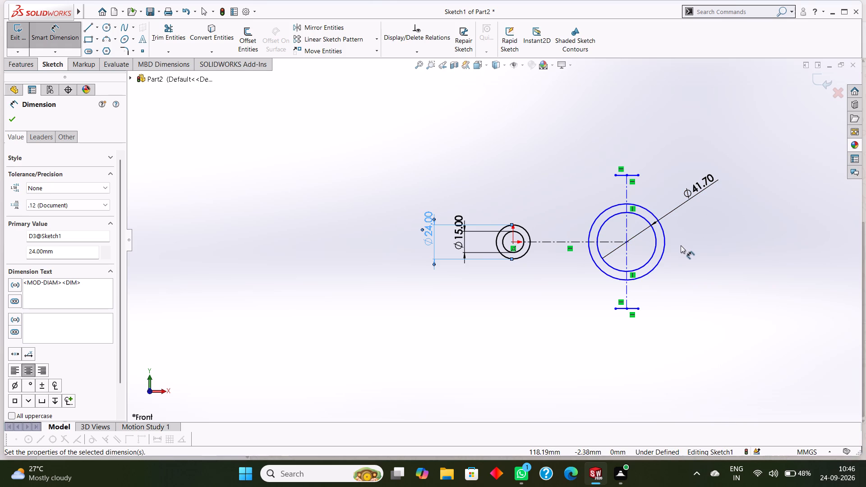
{"action": "left_click", "coordinate": [663, 226]}
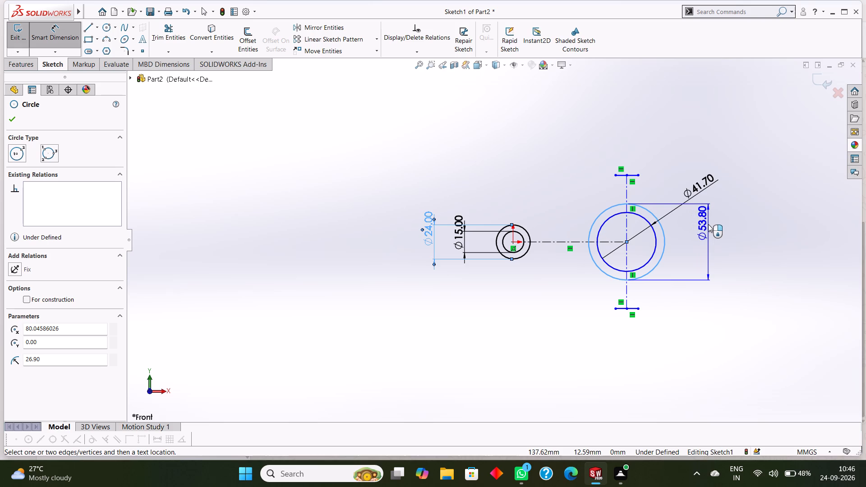
{"action": "left_click", "coordinate": [708, 224]}
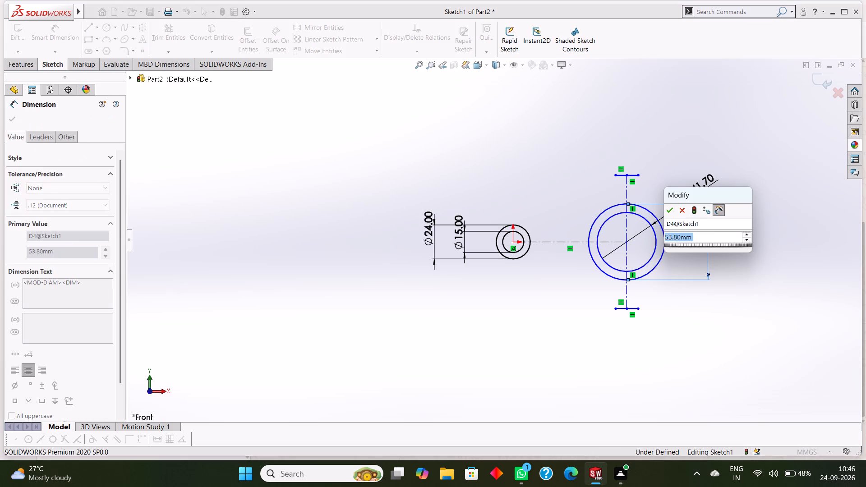
{"action": "left_click", "coordinate": [671, 211]}
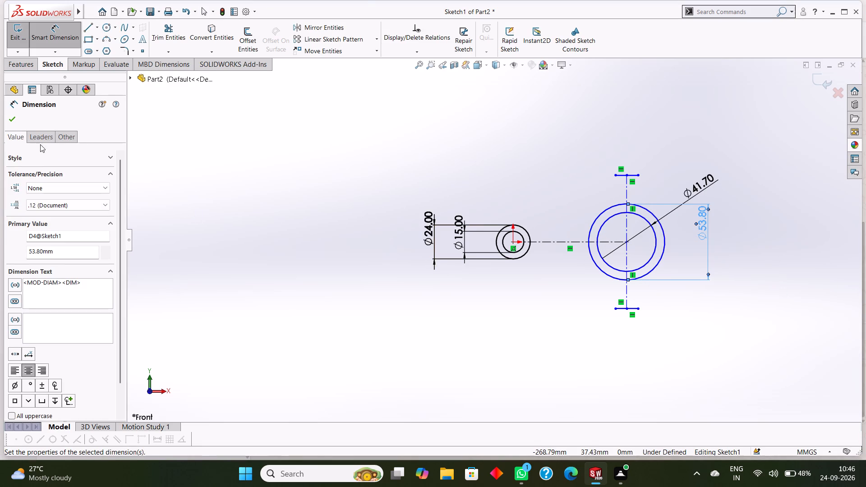
{"action": "left_click", "coordinate": [15, 119]}
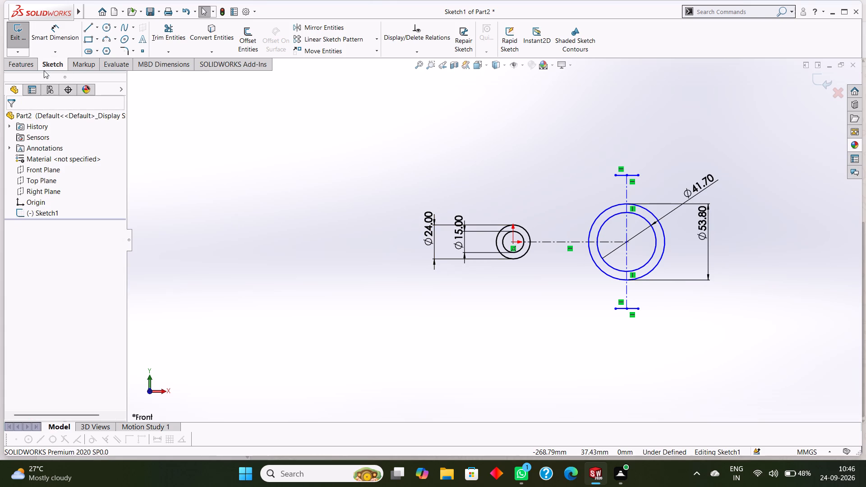
Dimension the horizontal distance between the origin and the large circles' centre to 100 mm.
{"action": "left_click", "coordinate": [57, 33]}
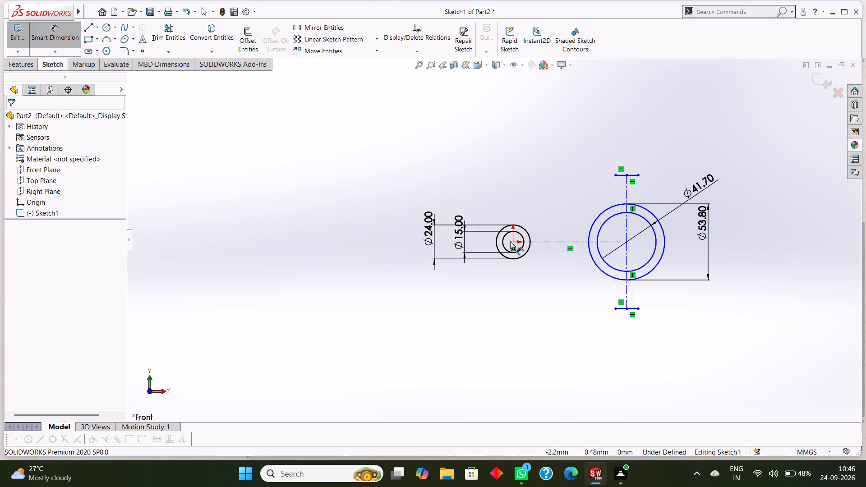
{"action": "left_click", "coordinate": [515, 242]}
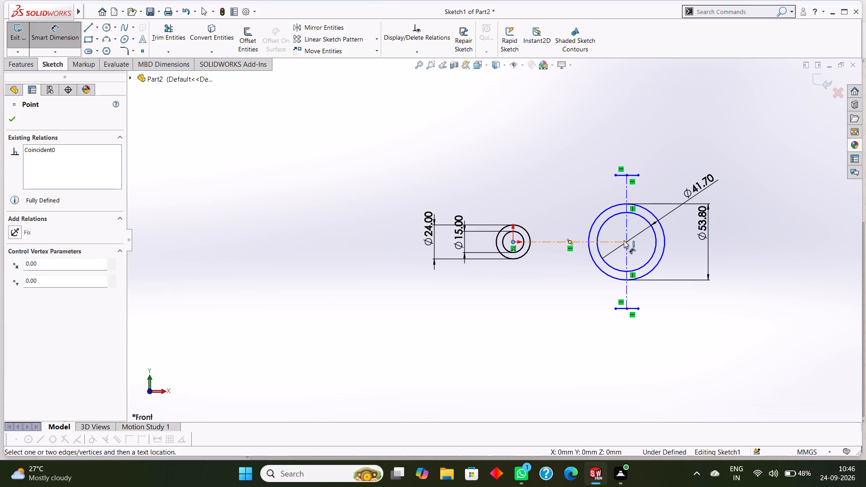
{"action": "left_click", "coordinate": [626, 240]}
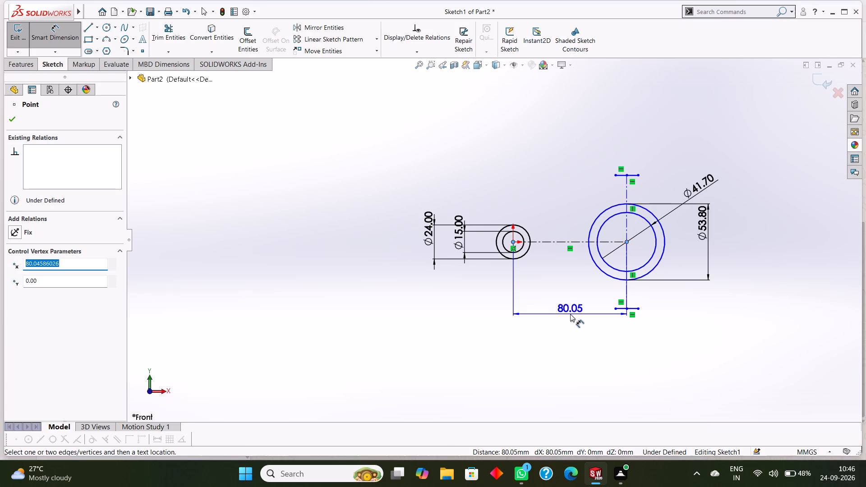
{"action": "left_click", "coordinate": [568, 313]}
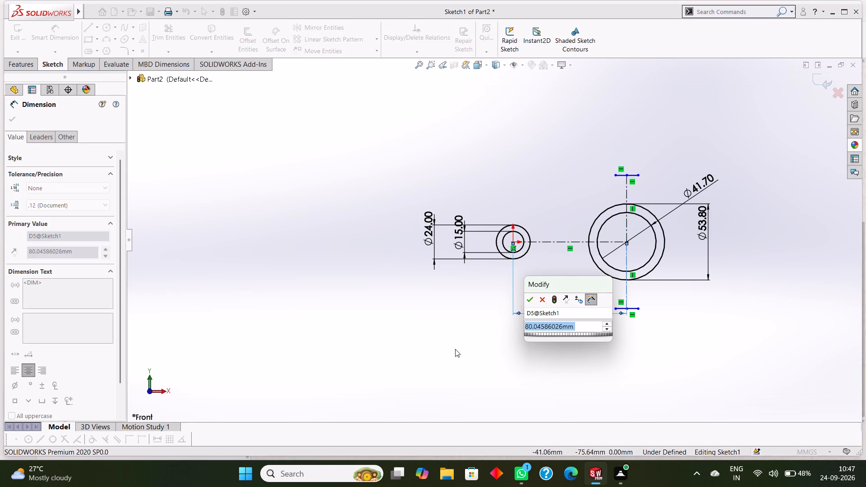
{"action": "type", "text": "100"}
{"action": "key", "text": "Return"}
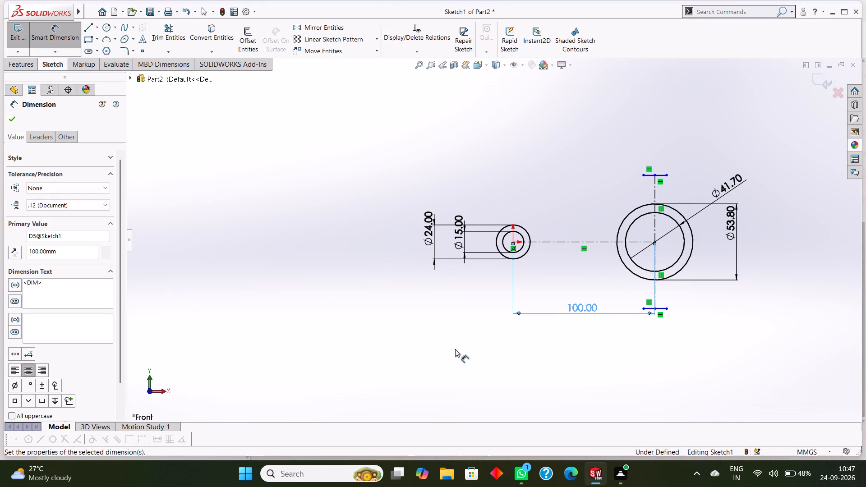
{"action": "scroll", "coordinate": [661, 280], "scroll_direction": "down", "scroll_amount": 2}
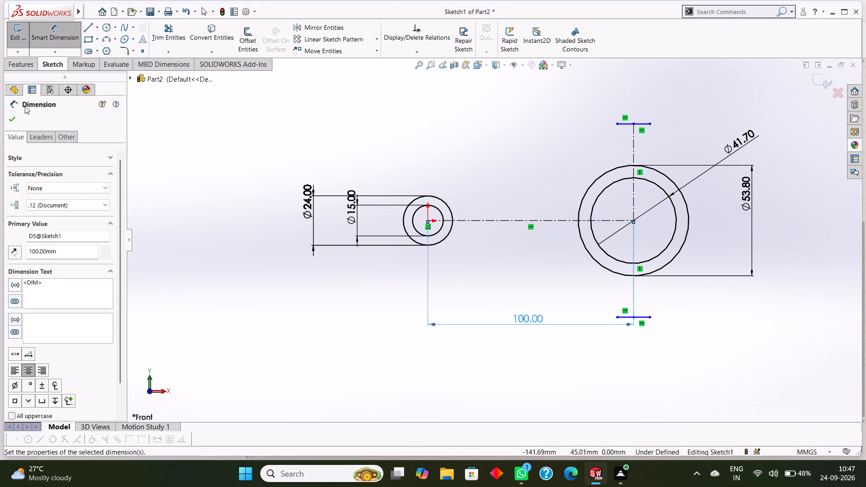
{"action": "left_click", "coordinate": [13, 119]}
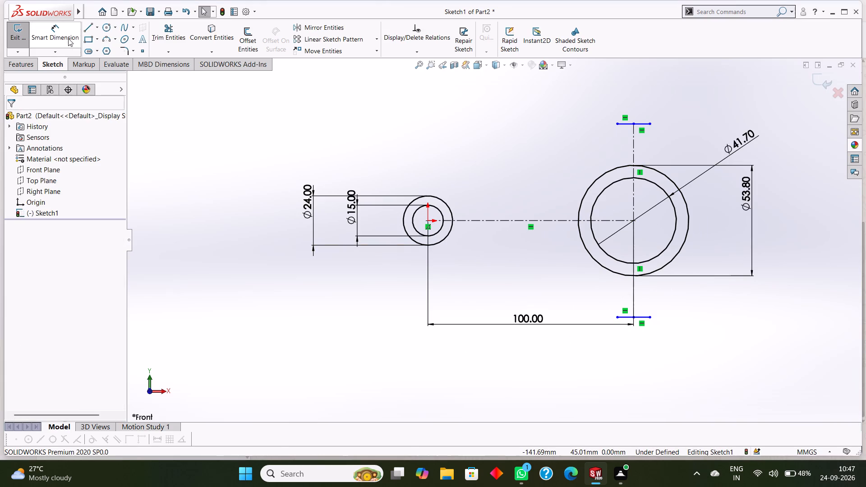
Dimension the vertical distance from the origin to the upper end of the vertical centerline, keeping its drawn value.
{"action": "left_click", "coordinate": [68, 38]}
{"action": "left_click", "coordinate": [428, 223]}
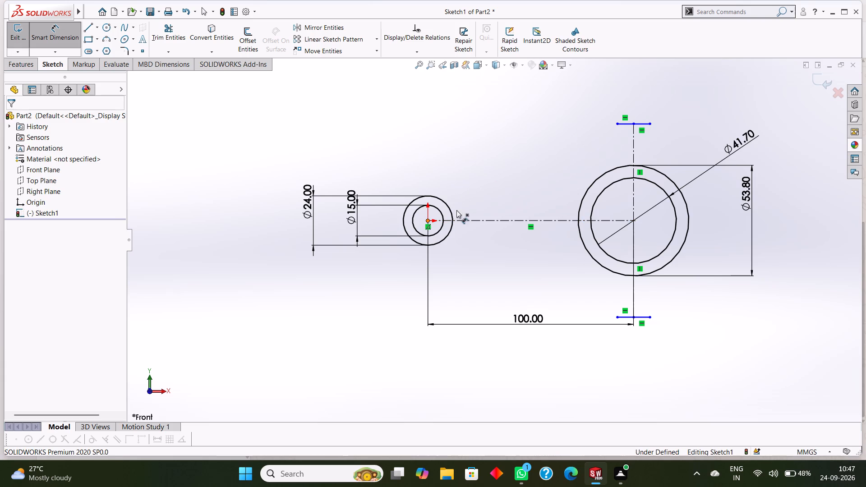
{"action": "left_click", "coordinate": [636, 124]}
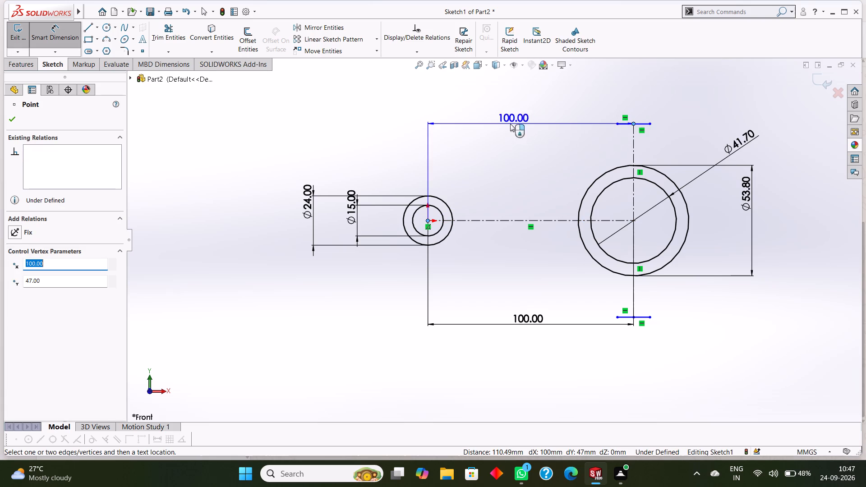
{"action": "left_click", "coordinate": [394, 138]}
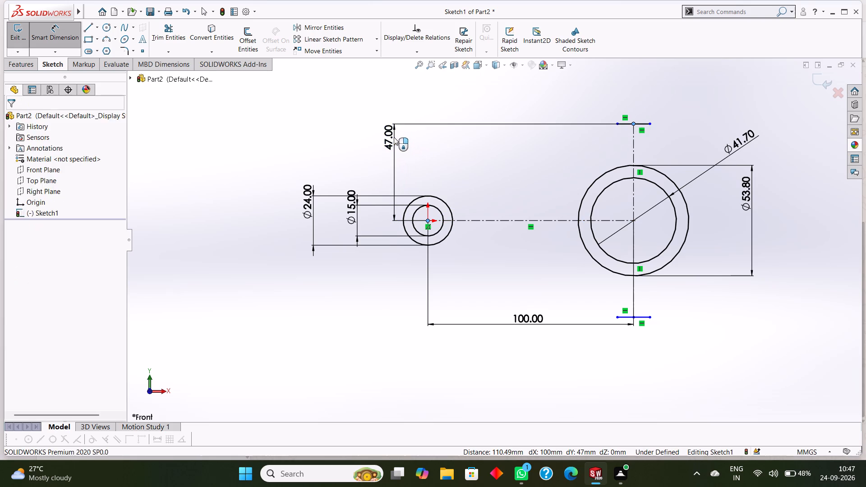
{"action": "left_click", "coordinate": [352, 126]}
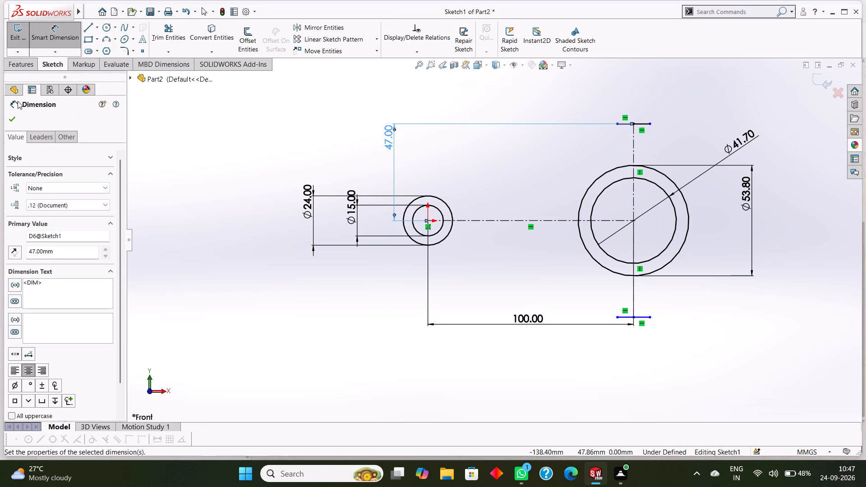
{"action": "left_click", "coordinate": [9, 119]}
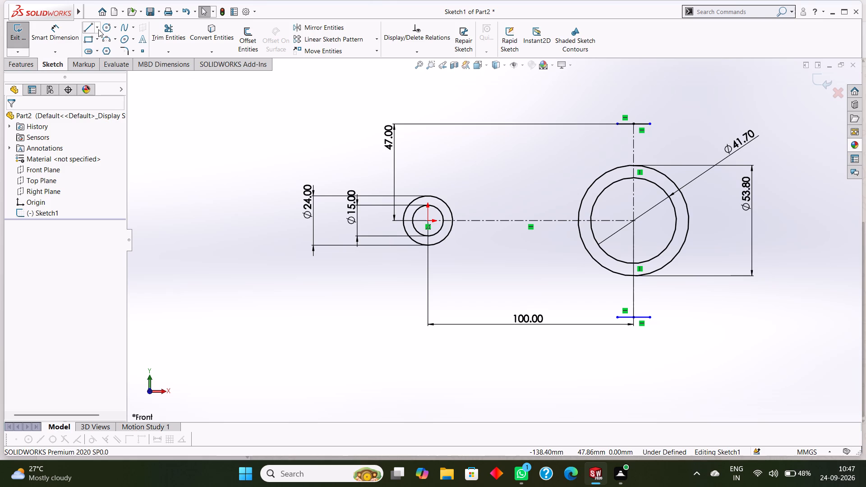
Draw a 3 point arc of 30 mm radius from the upper short line's outer end to the 53.8 mm circle, curving inward.
{"action": "left_click", "coordinate": [106, 36]}
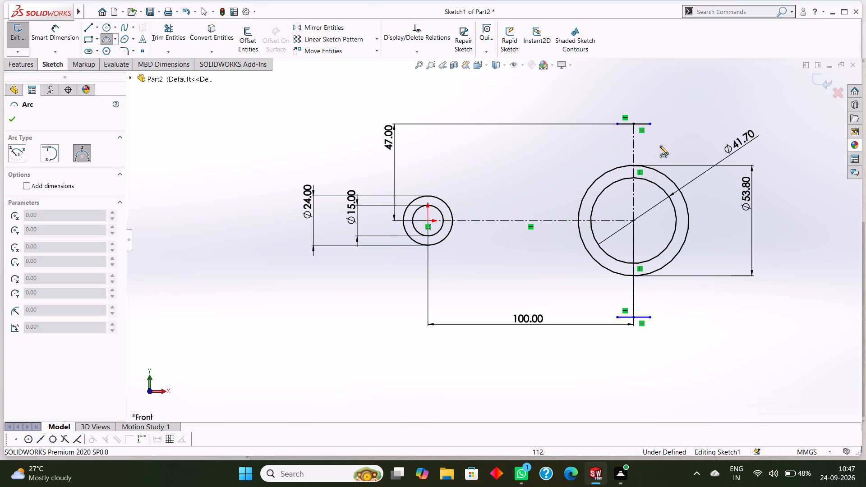
{"action": "left_click", "coordinate": [651, 124]}
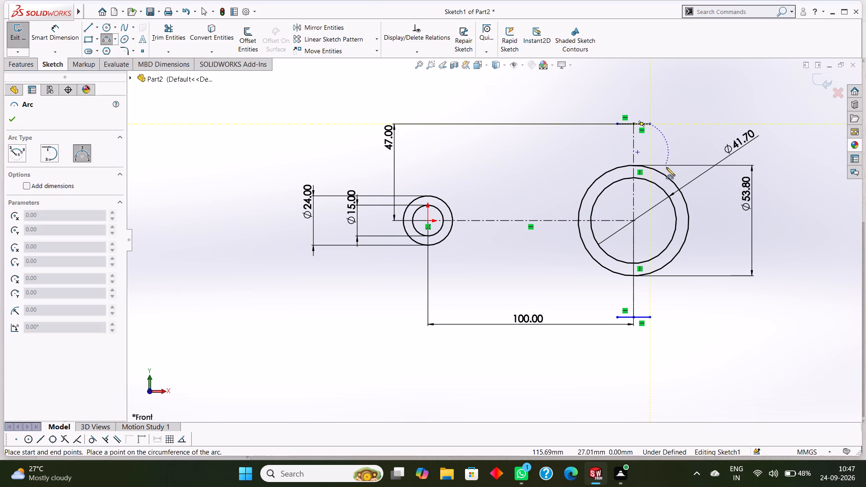
{"action": "left_click", "coordinate": [667, 177]}
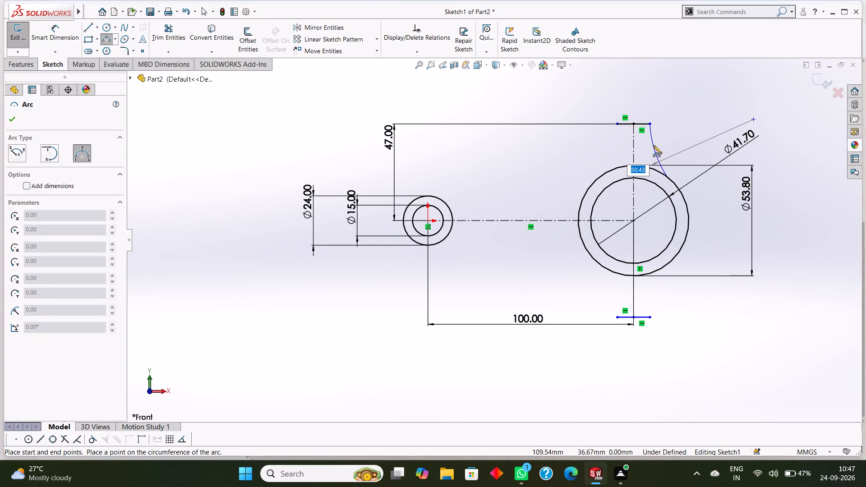
{"action": "type", "text": "30"}
{"action": "key", "text": "Return"}
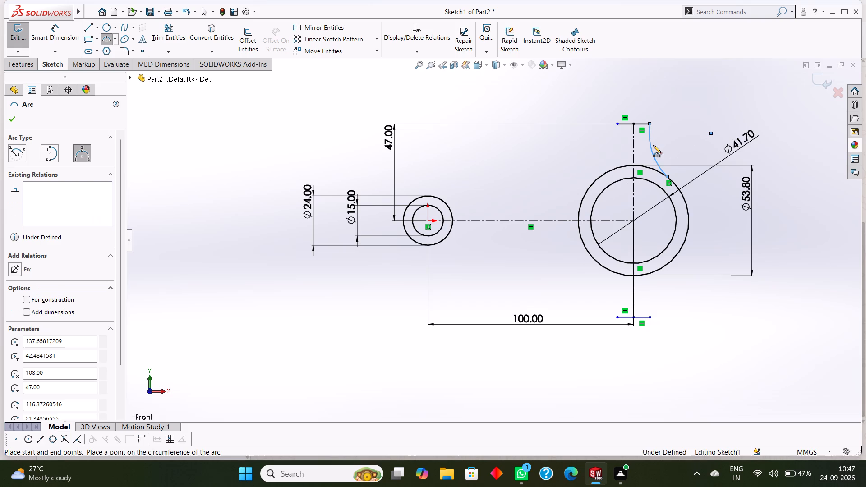
{"action": "left_click", "coordinate": [16, 119]}
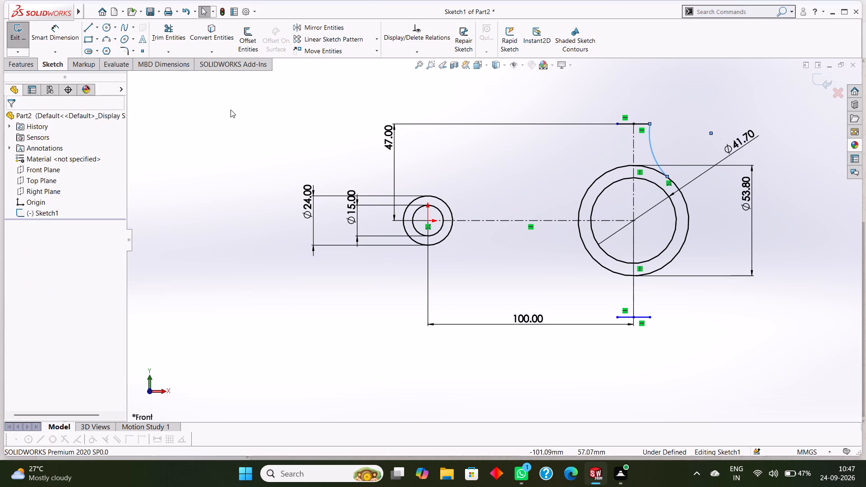
Add a Tangent relation between the 30 mm arc and the 53.8 mm circle.
{"action": "left_click", "coordinate": [686, 201]}
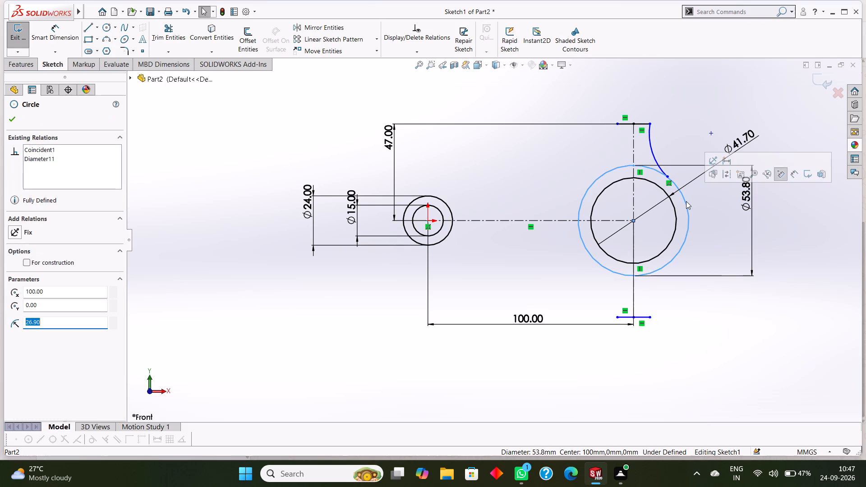
{"action": "left_click", "coordinate": [649, 147], "text": "ctrl"}
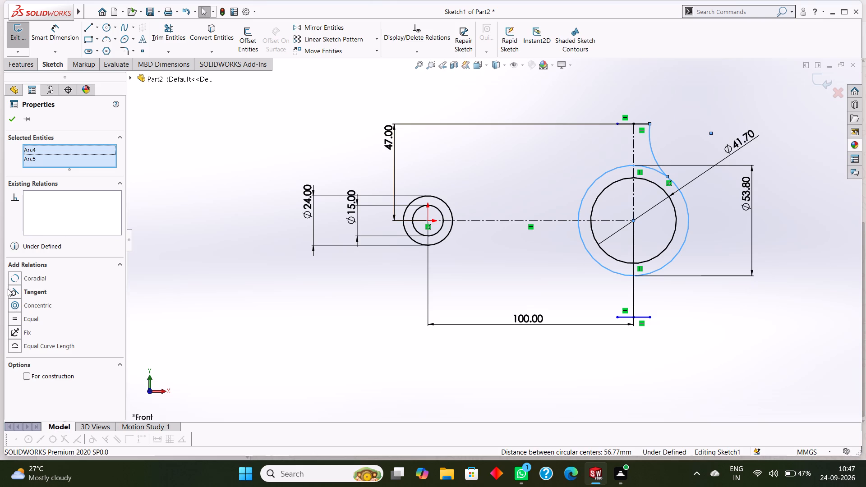
{"action": "left_click", "coordinate": [33, 289]}
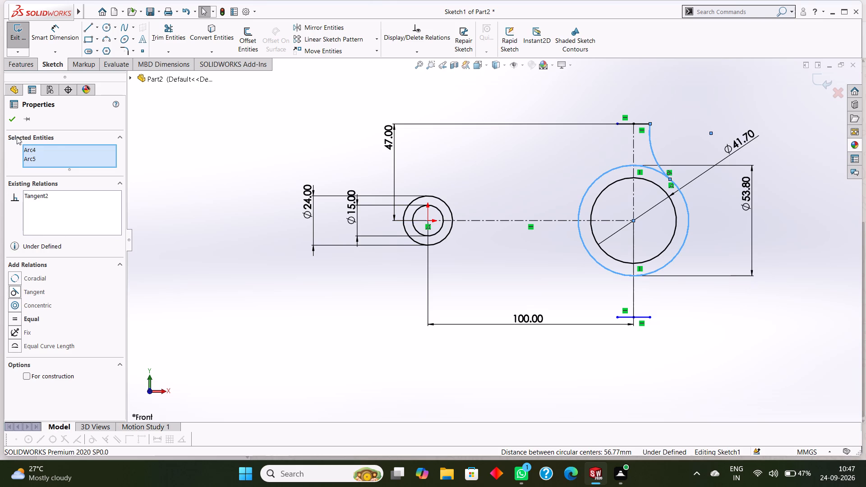
{"action": "left_click", "coordinate": [13, 119]}
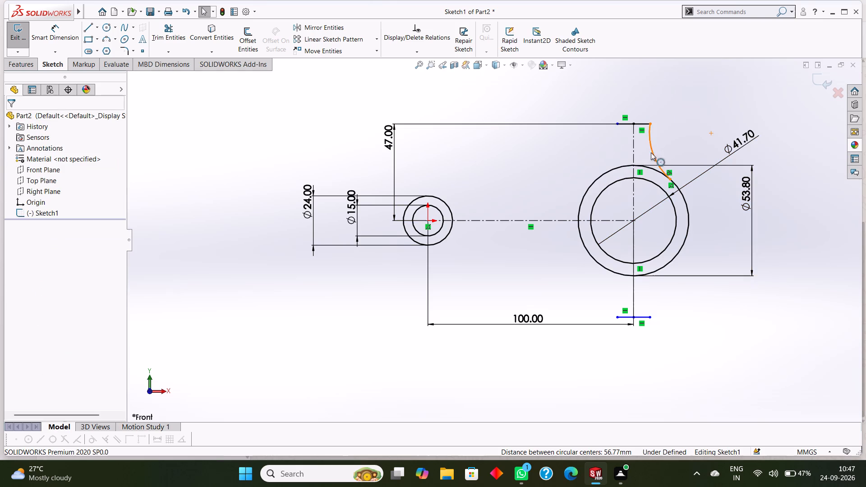
{"action": "scroll", "coordinate": [644, 131], "scroll_direction": "down", "scroll_amount": 3}
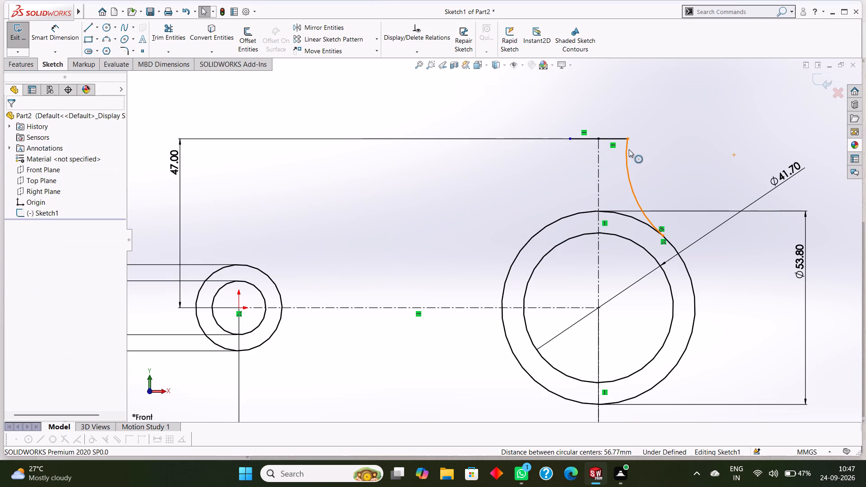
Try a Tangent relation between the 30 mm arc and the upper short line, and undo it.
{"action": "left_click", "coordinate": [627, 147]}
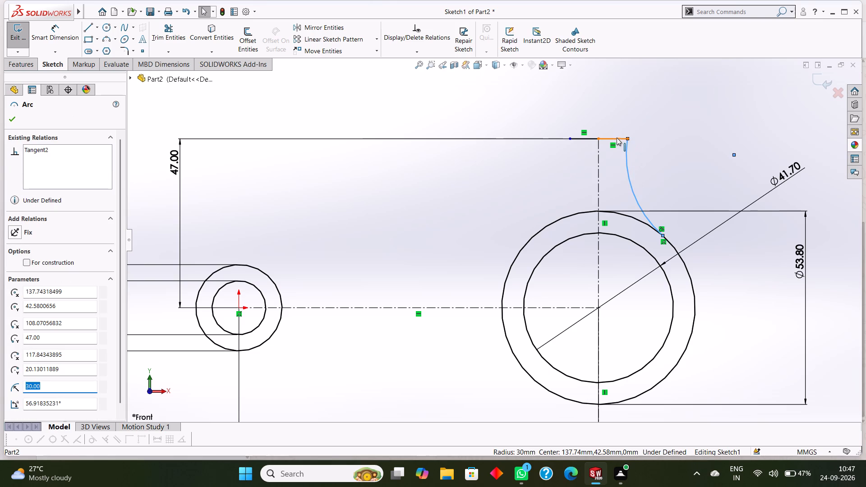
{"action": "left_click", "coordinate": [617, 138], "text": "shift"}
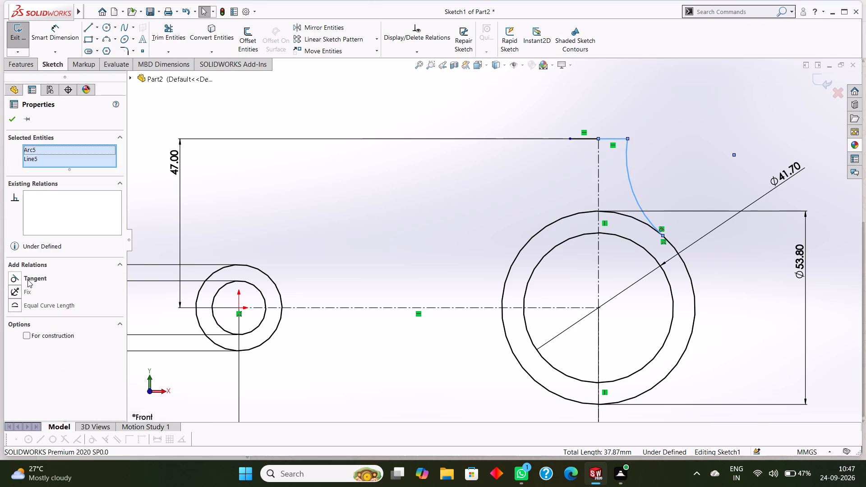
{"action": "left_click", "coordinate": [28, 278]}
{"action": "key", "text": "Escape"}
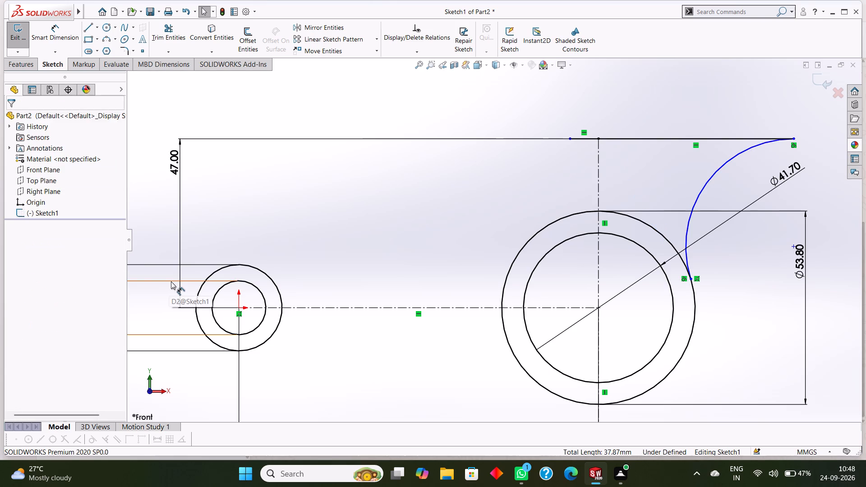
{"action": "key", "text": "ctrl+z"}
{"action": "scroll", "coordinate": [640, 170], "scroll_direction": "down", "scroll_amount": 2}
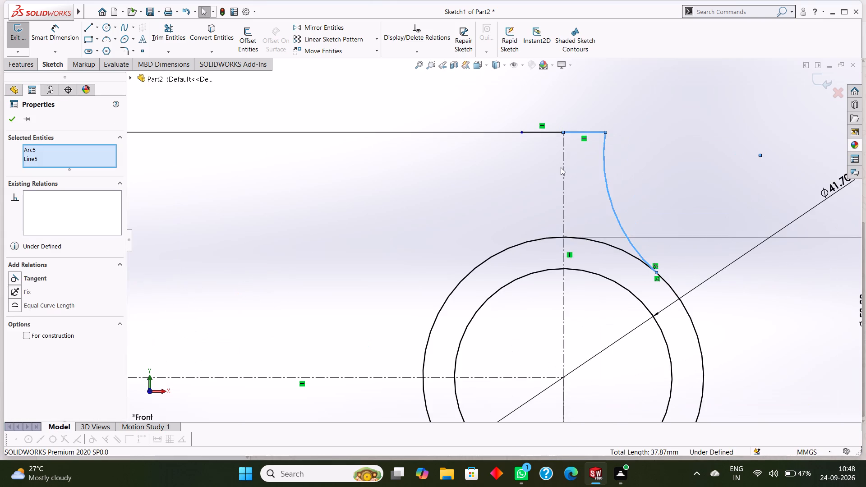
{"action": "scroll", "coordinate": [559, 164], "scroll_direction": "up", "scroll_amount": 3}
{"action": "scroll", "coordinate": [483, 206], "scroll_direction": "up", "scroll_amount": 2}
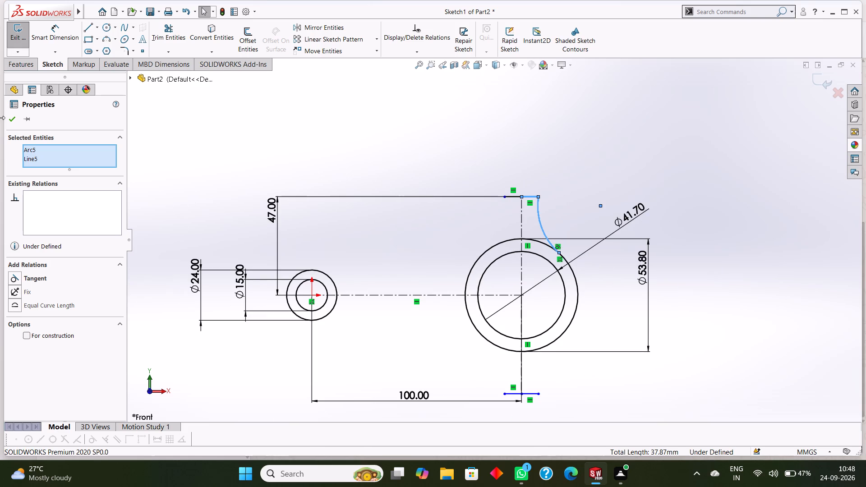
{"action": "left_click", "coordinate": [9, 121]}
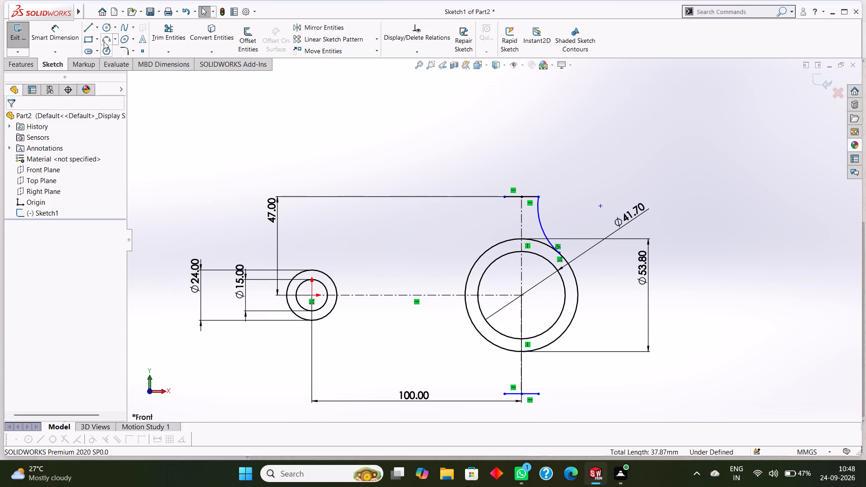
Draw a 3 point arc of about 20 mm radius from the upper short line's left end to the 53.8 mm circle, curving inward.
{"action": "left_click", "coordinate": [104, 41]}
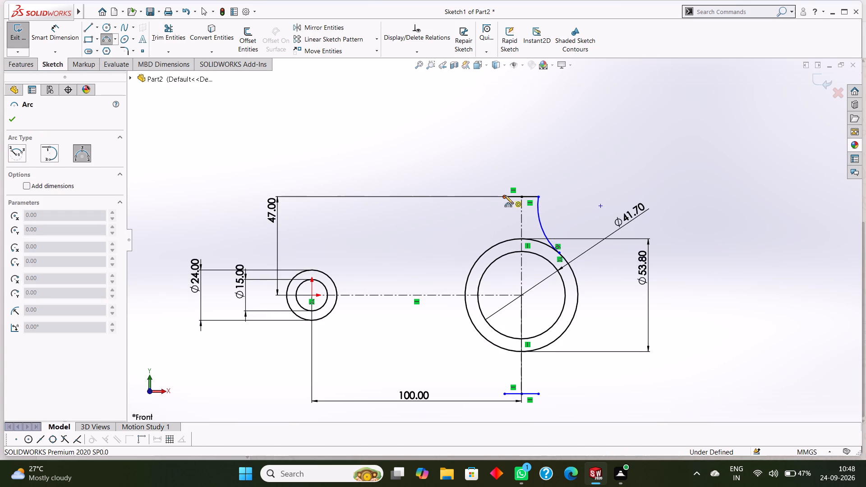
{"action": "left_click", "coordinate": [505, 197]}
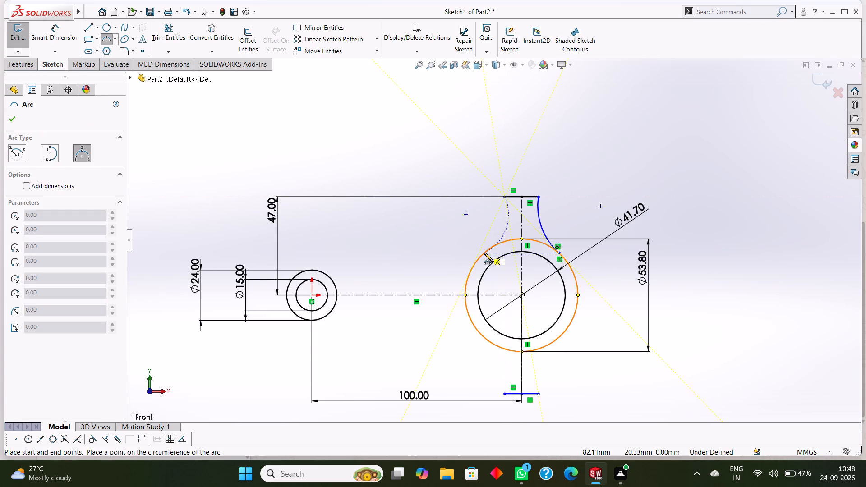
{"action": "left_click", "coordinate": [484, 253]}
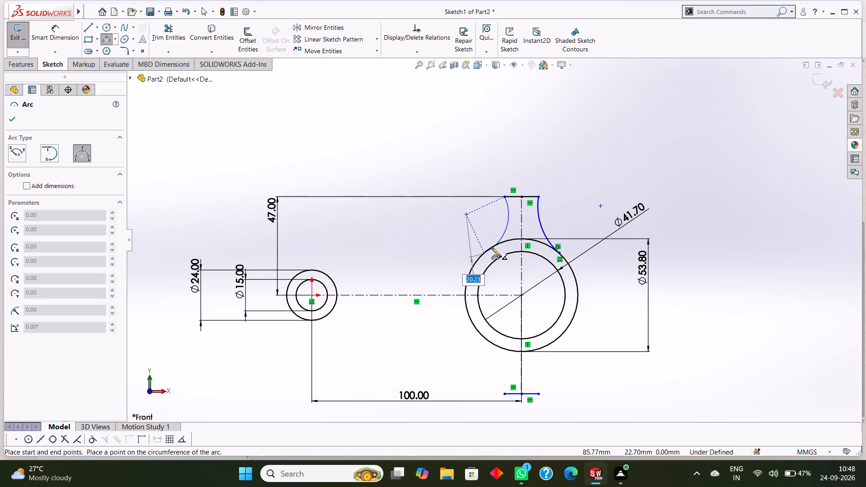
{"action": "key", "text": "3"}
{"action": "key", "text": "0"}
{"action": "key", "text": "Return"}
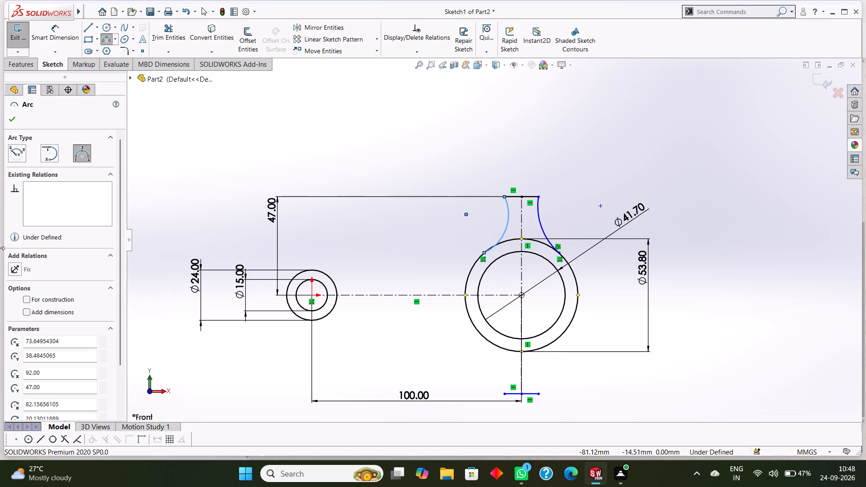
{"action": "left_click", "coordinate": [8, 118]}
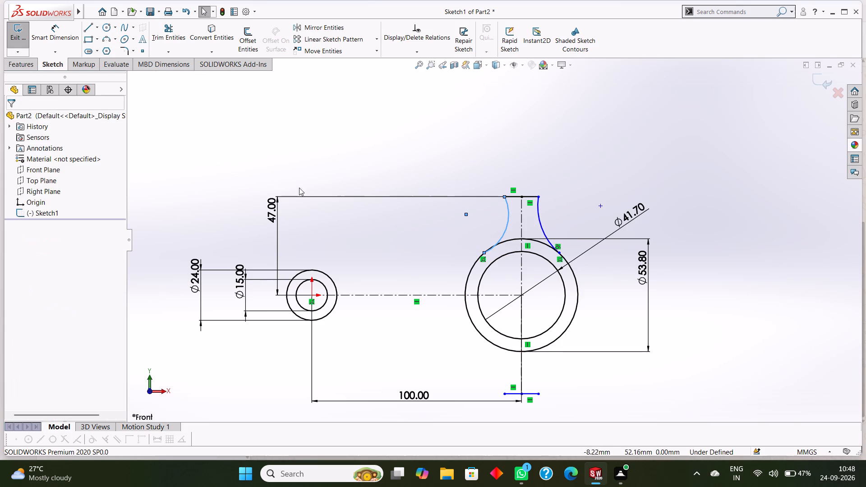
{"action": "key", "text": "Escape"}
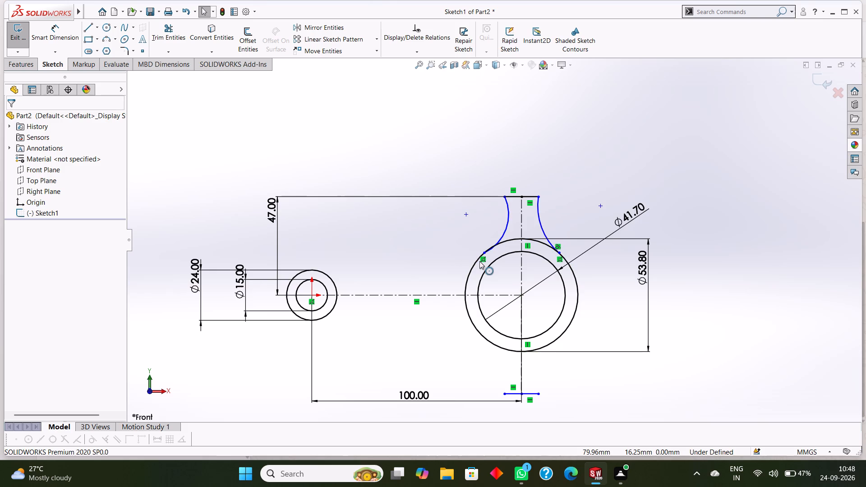
Dimension the radius of the right connecting arc, keeping it at 30 mm.
{"action": "left_click", "coordinate": [51, 37]}
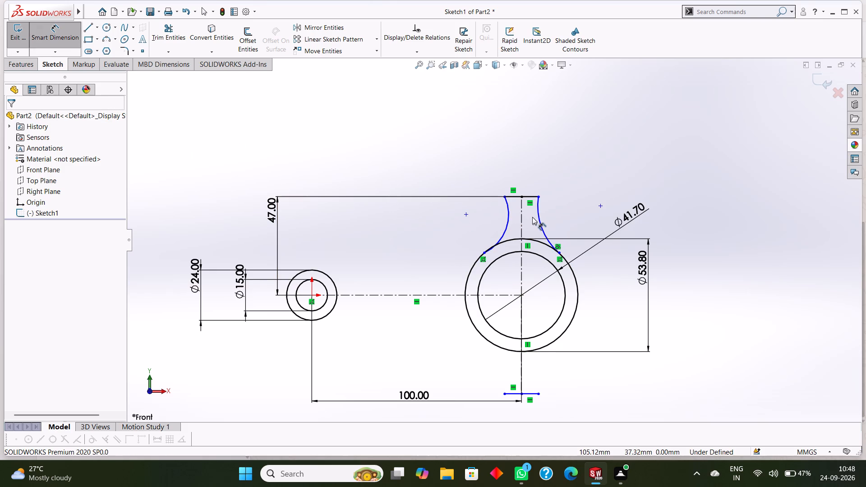
{"action": "left_click", "coordinate": [539, 220]}
{"action": "left_click", "coordinate": [570, 201]}
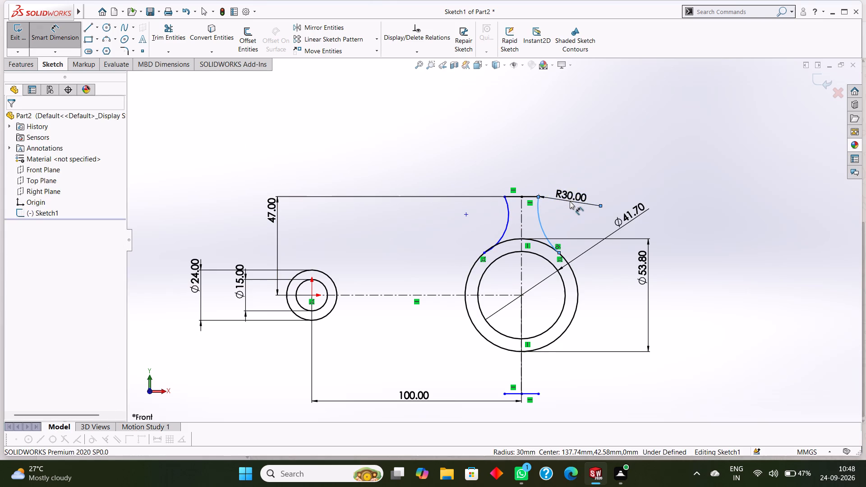
{"action": "left_click", "coordinate": [534, 189]}
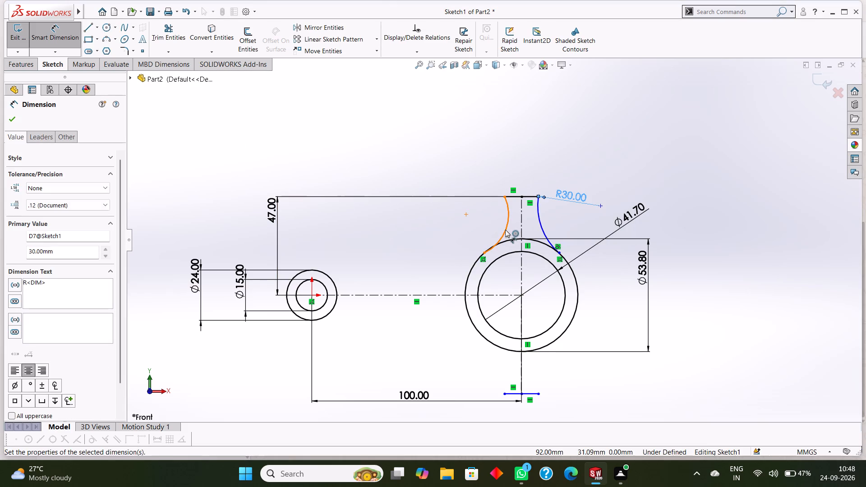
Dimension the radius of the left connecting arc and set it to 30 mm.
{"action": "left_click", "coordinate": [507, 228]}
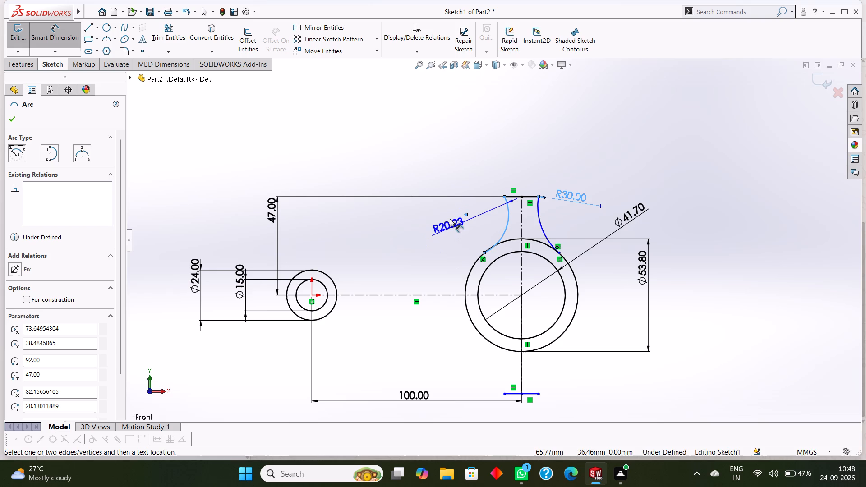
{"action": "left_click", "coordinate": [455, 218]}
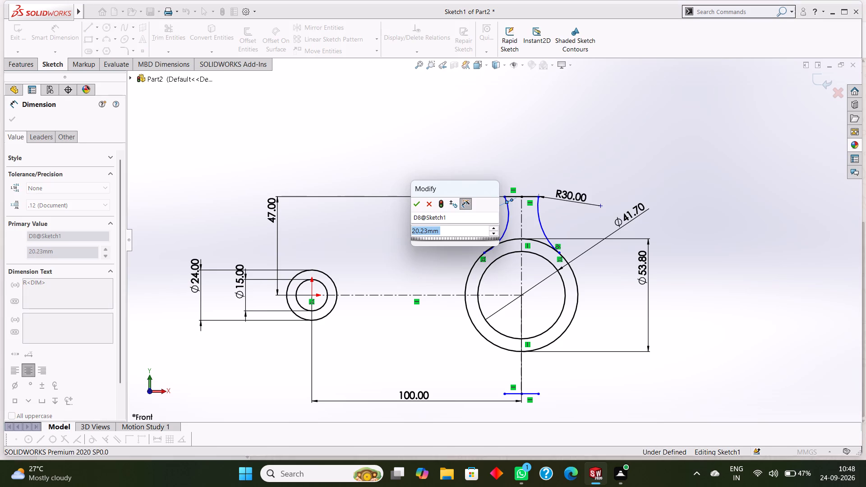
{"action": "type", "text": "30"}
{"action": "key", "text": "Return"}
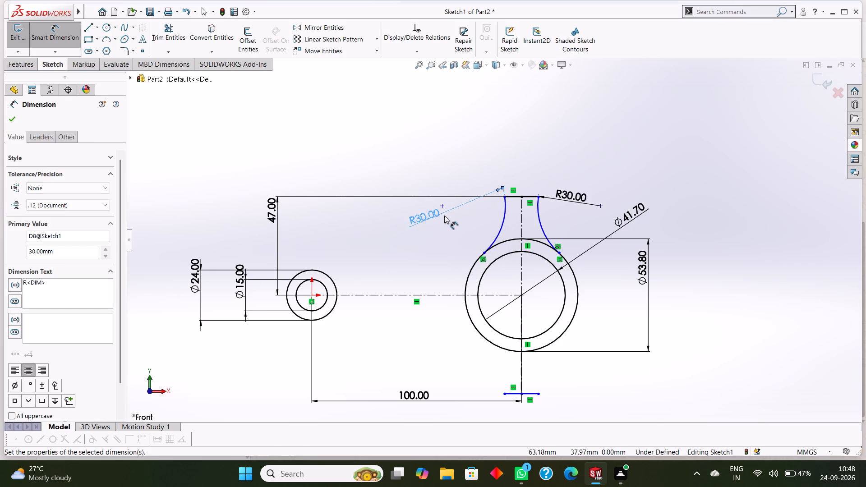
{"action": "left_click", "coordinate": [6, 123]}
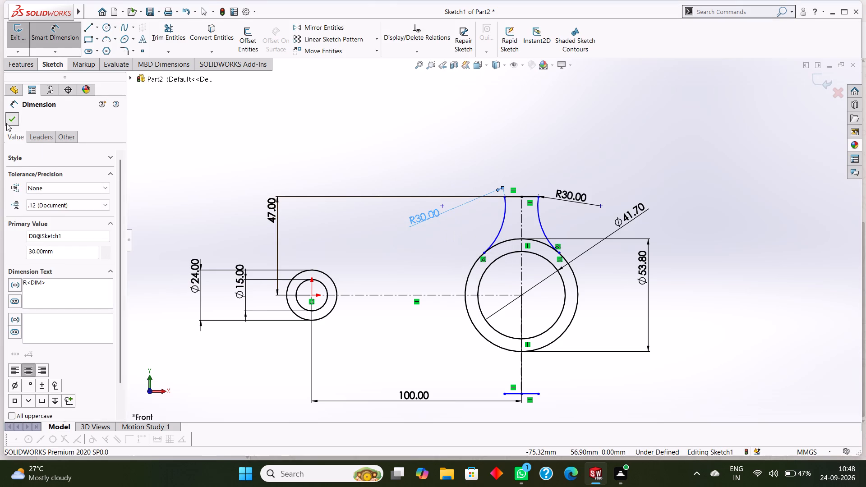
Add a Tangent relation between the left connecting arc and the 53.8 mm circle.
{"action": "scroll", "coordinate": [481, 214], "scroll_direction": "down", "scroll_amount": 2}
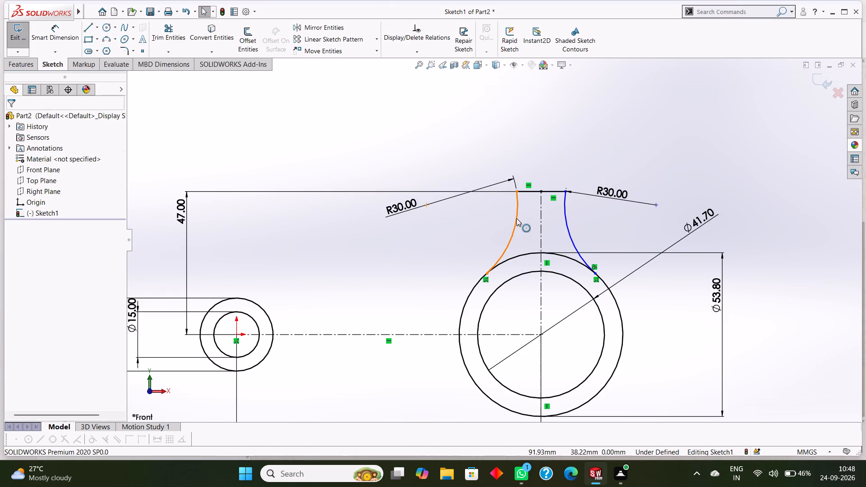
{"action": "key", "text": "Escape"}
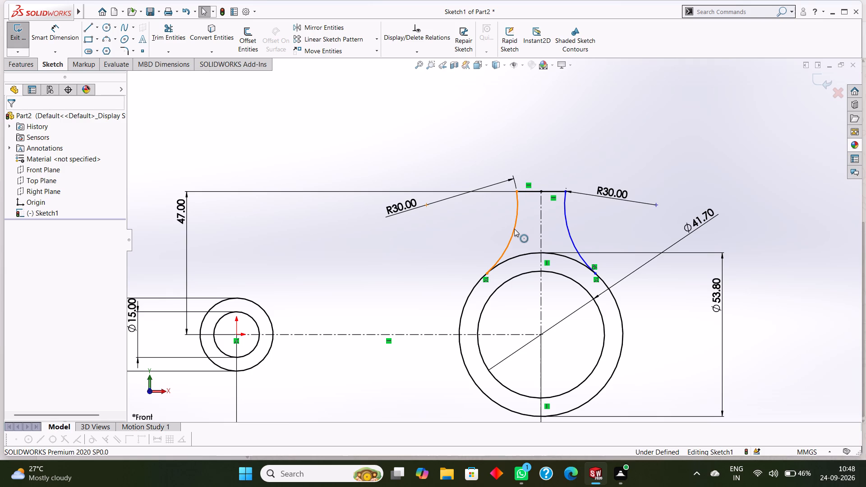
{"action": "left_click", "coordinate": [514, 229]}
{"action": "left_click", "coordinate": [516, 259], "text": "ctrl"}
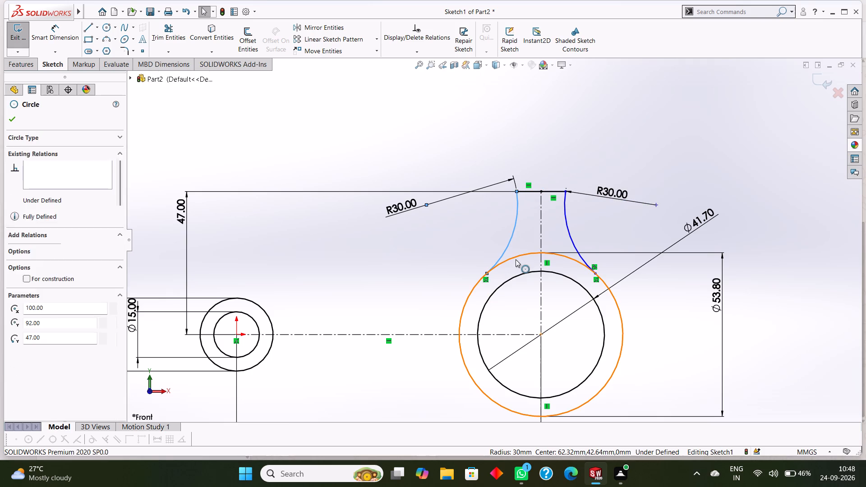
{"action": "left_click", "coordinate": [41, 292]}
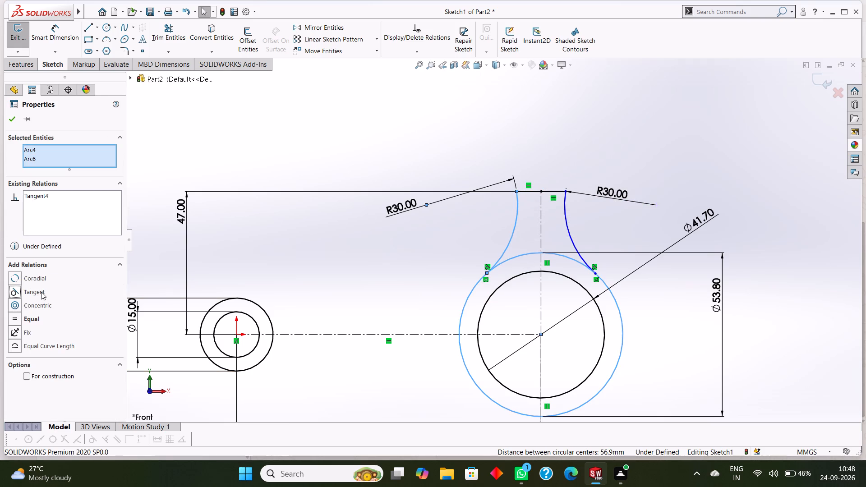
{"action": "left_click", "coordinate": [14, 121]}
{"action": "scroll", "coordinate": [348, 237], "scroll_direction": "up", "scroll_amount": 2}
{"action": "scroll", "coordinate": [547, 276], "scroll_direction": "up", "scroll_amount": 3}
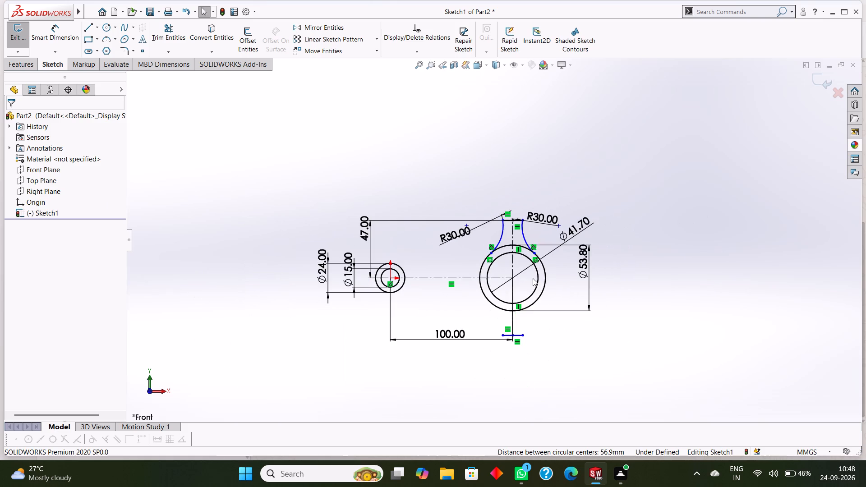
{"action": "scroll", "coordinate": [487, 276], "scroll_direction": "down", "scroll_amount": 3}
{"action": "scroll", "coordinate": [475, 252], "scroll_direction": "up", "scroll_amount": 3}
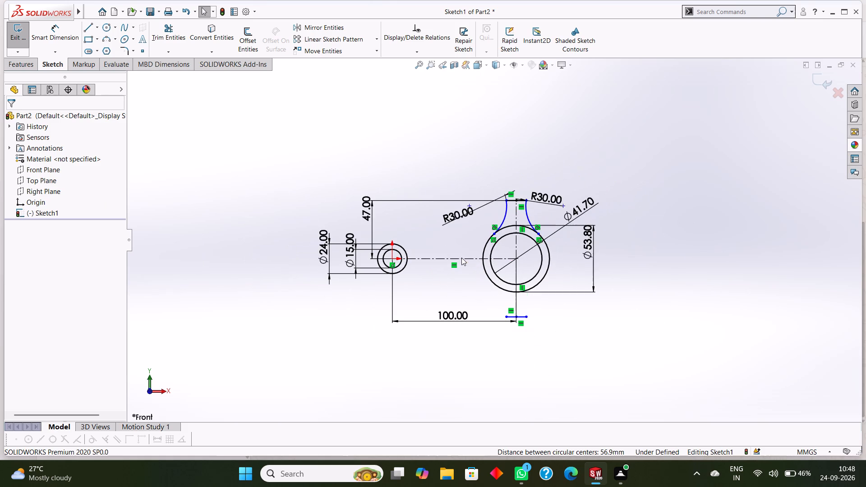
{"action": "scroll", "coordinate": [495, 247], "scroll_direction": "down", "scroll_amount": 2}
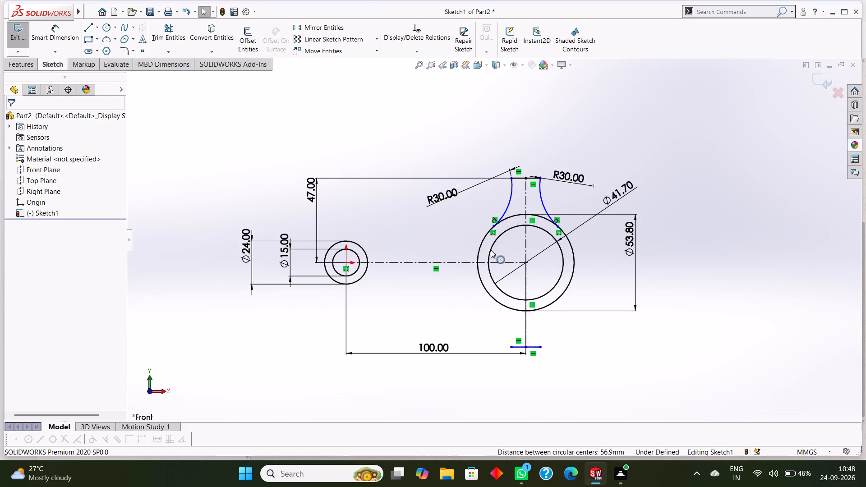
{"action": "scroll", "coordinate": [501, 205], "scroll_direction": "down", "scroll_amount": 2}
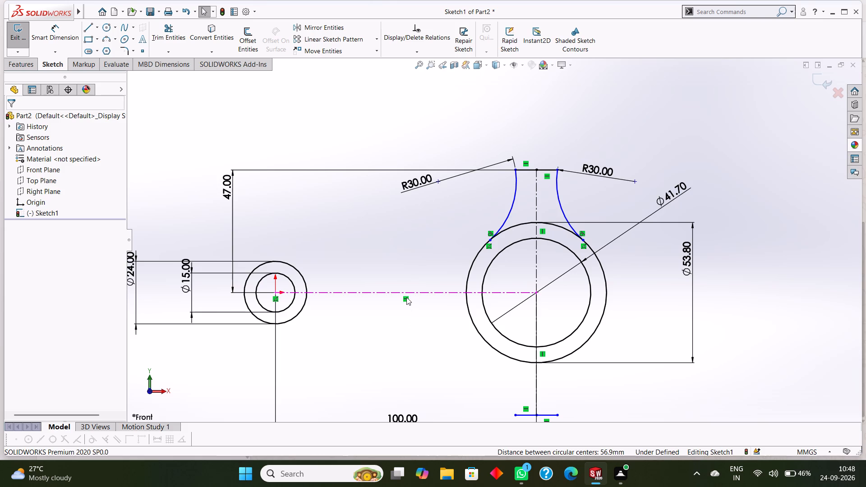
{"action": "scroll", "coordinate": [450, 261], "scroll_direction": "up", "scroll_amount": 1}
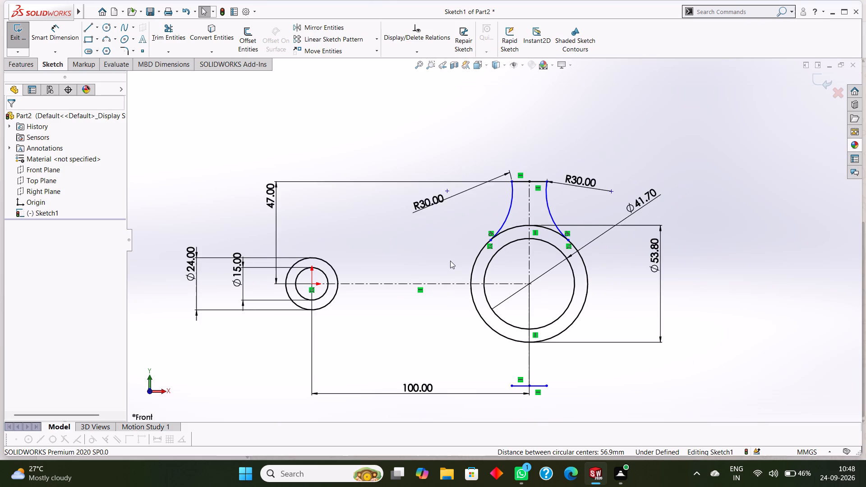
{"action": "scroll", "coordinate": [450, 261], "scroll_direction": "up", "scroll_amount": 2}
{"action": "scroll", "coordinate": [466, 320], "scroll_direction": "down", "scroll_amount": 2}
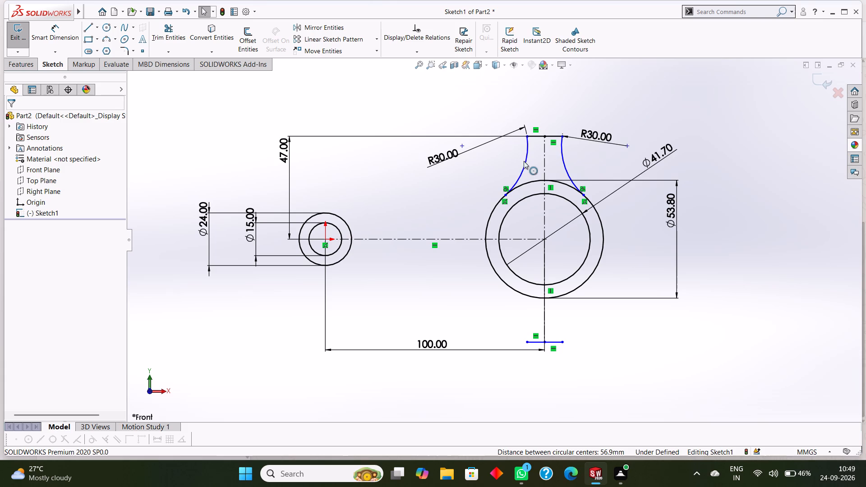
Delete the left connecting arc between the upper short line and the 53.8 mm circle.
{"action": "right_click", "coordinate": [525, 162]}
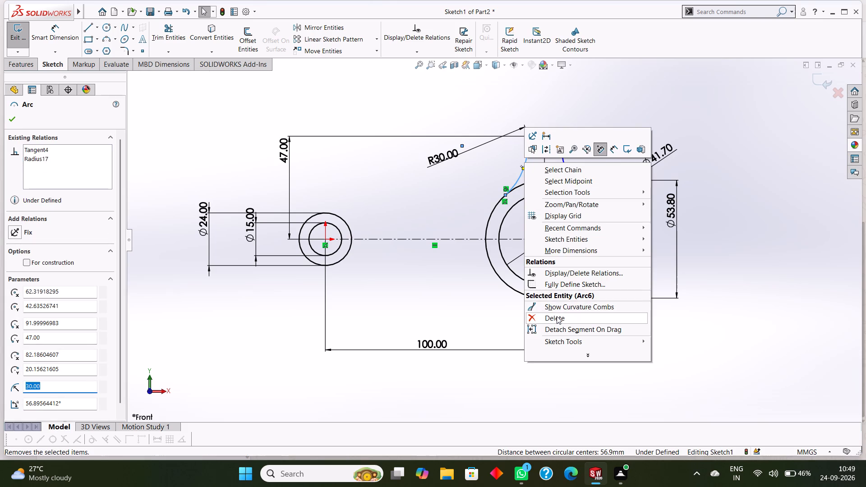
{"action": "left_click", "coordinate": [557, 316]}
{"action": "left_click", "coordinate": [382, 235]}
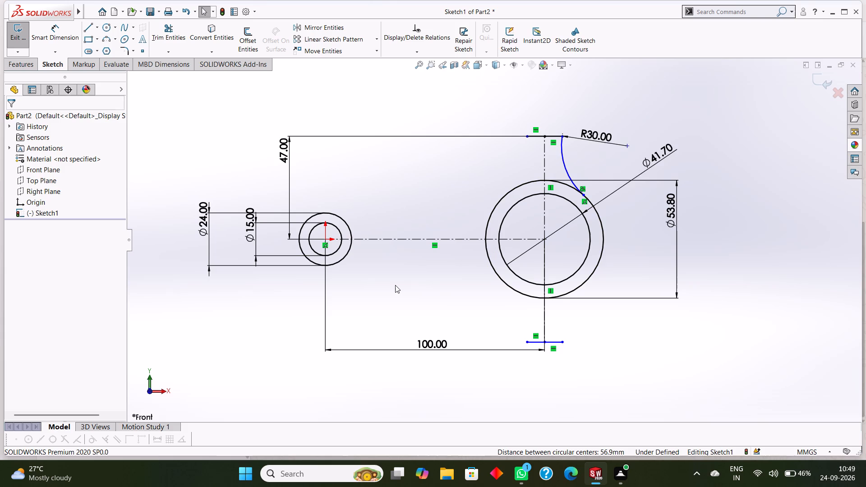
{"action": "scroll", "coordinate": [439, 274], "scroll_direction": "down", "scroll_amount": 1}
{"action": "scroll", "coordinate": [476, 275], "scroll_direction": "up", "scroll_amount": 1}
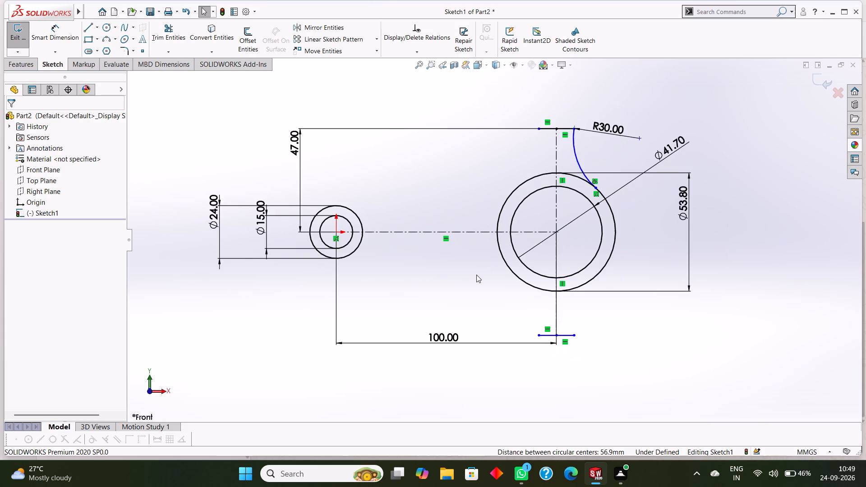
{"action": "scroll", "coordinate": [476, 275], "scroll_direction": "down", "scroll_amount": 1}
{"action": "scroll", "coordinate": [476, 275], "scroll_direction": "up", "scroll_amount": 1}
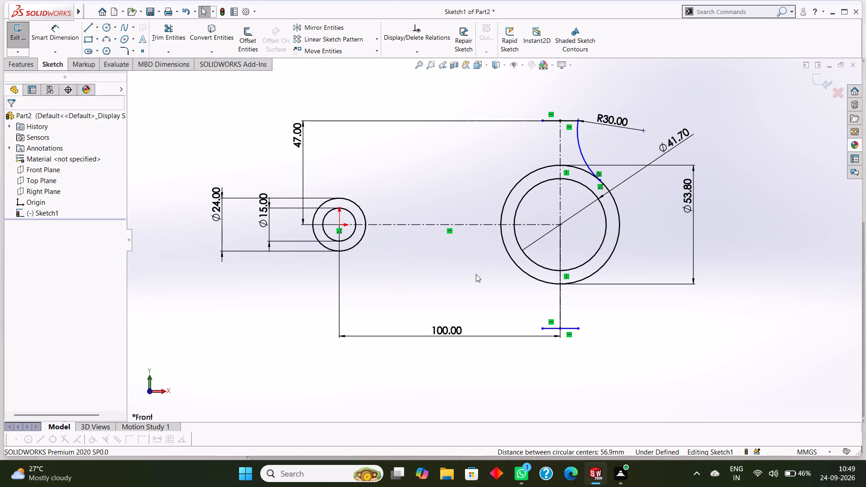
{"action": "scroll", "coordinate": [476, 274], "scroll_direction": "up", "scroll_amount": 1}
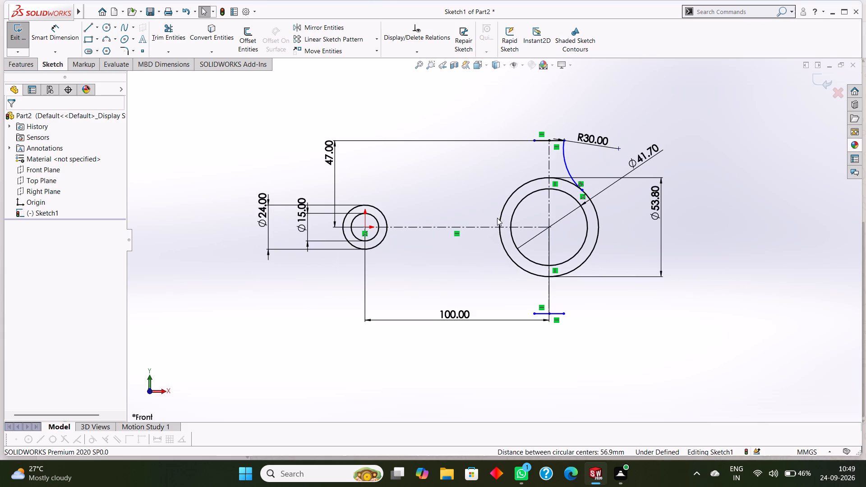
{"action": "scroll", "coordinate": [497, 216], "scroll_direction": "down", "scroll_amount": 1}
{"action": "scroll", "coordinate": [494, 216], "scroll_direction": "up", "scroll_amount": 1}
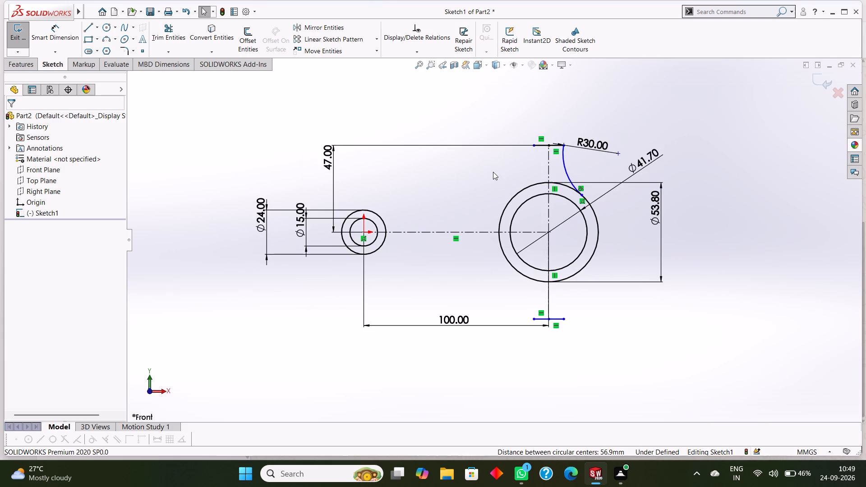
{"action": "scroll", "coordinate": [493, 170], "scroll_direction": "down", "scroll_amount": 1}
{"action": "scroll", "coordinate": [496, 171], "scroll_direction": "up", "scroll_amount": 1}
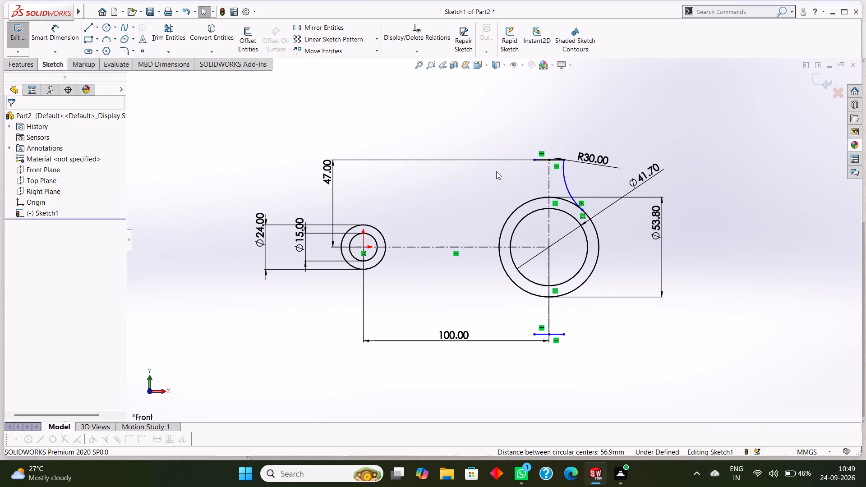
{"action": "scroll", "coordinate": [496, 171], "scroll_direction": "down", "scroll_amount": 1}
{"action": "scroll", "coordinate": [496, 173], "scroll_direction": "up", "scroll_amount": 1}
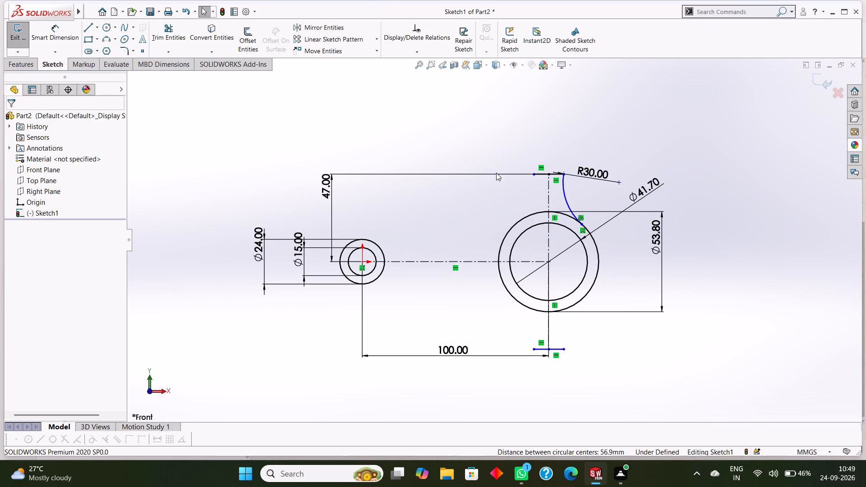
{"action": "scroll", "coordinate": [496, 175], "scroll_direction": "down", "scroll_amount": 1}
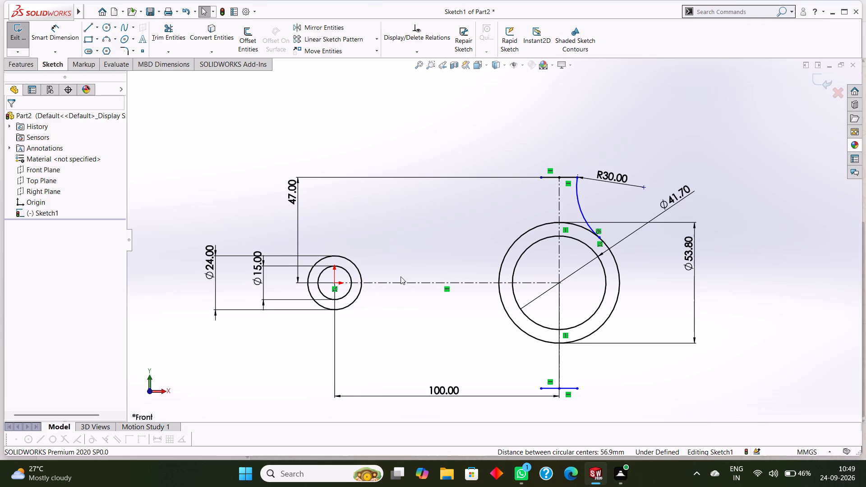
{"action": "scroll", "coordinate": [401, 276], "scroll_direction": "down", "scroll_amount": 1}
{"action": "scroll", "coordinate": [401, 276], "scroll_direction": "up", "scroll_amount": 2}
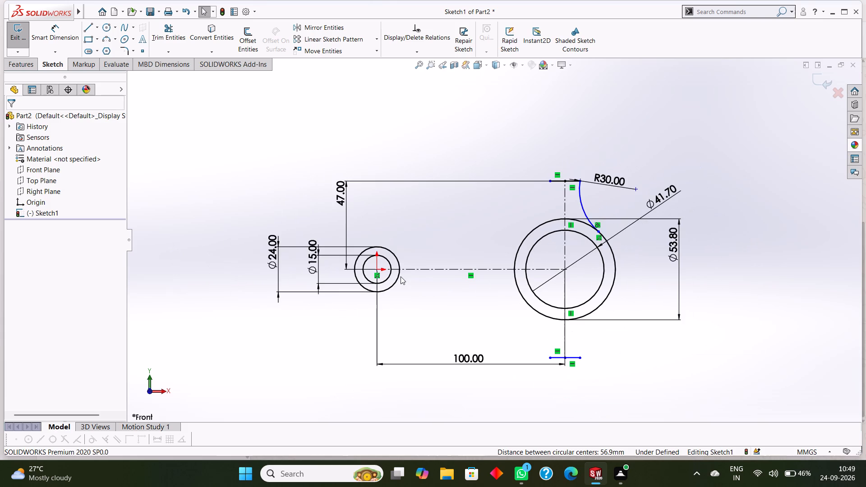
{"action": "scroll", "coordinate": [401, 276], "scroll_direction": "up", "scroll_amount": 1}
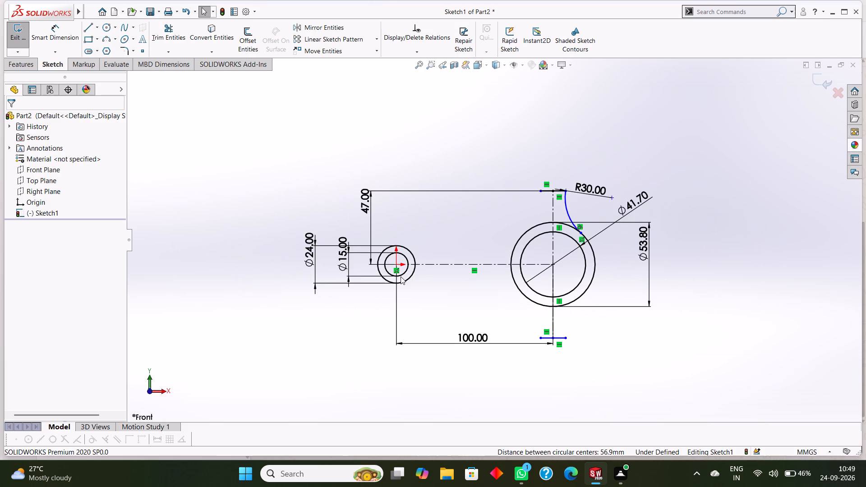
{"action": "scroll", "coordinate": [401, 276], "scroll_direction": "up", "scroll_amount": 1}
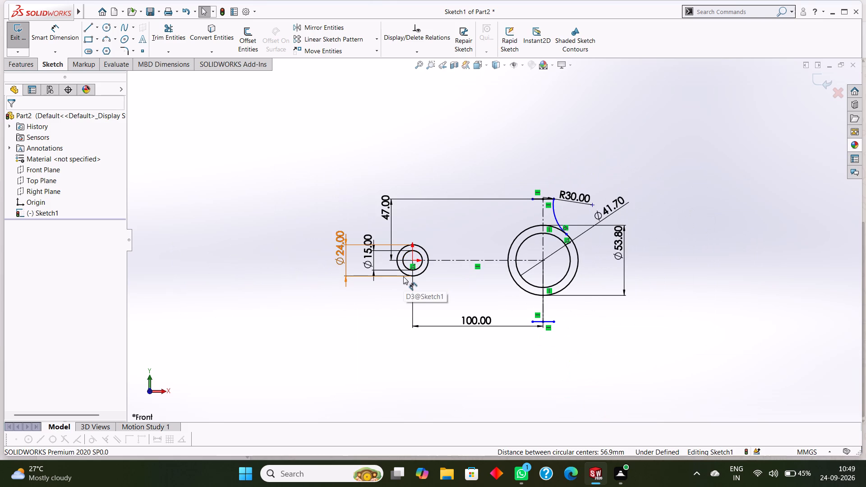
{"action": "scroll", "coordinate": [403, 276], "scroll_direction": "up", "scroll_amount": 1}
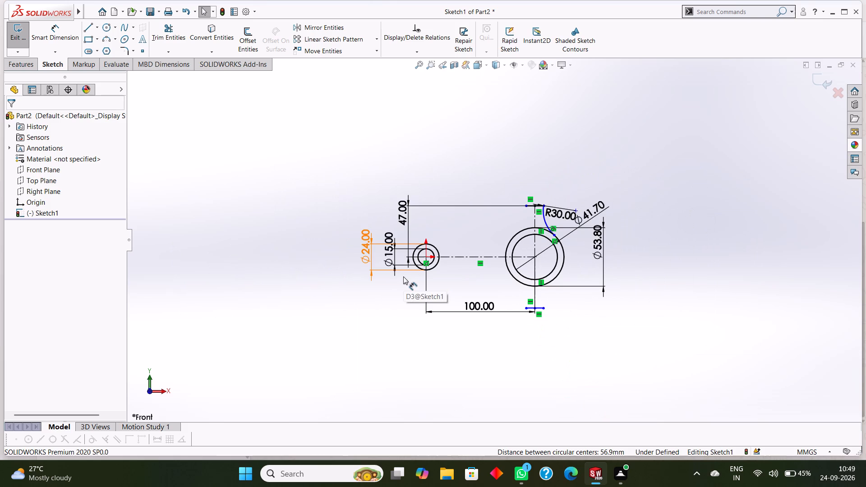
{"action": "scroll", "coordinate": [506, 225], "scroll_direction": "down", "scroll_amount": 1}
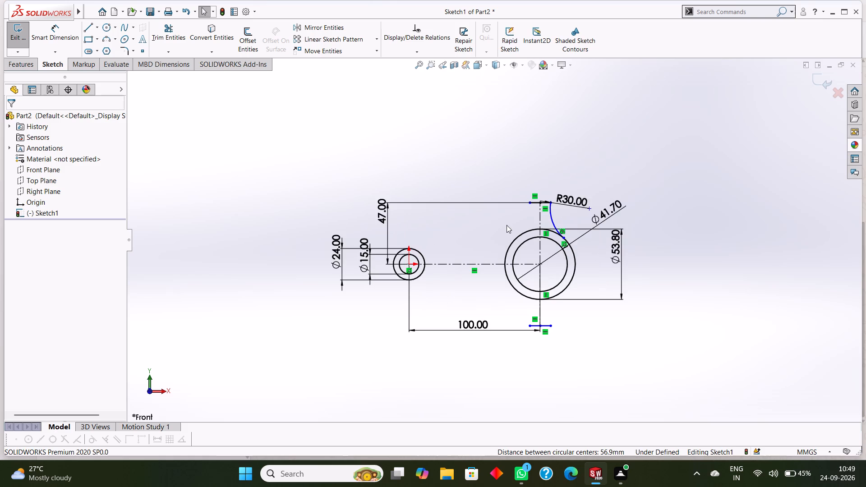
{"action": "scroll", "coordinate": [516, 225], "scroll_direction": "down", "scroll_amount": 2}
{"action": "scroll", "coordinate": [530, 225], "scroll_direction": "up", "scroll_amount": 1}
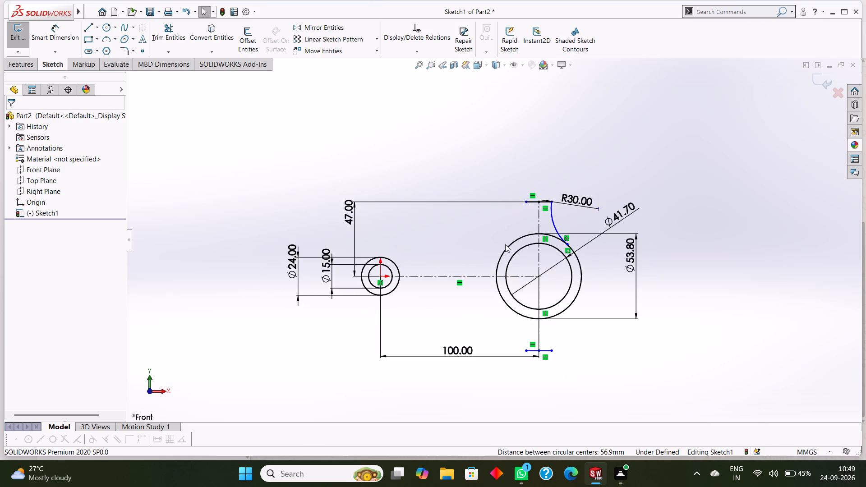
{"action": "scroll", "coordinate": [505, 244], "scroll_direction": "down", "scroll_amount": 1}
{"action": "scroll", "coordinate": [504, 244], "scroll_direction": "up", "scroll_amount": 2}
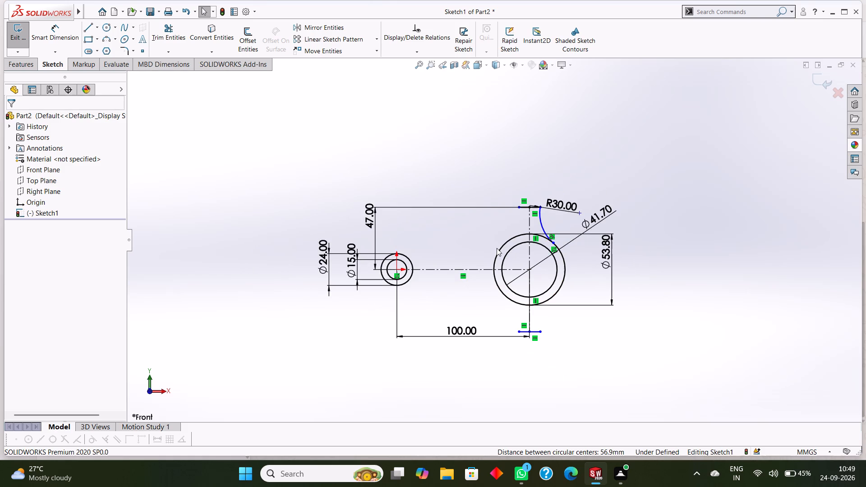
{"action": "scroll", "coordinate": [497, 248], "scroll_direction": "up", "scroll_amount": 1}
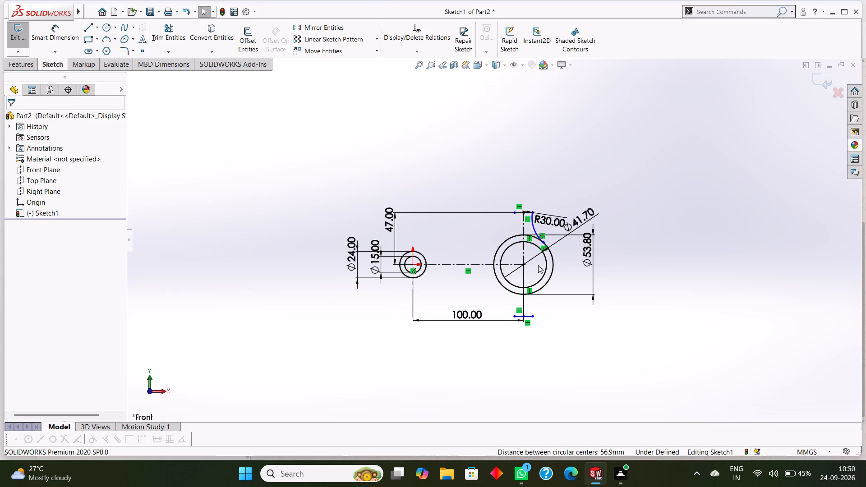
Draw a three-point arc of 30 mm radius from the lower short line's right end to the 53.8 mm circle.
{"action": "left_click", "coordinate": [106, 38]}
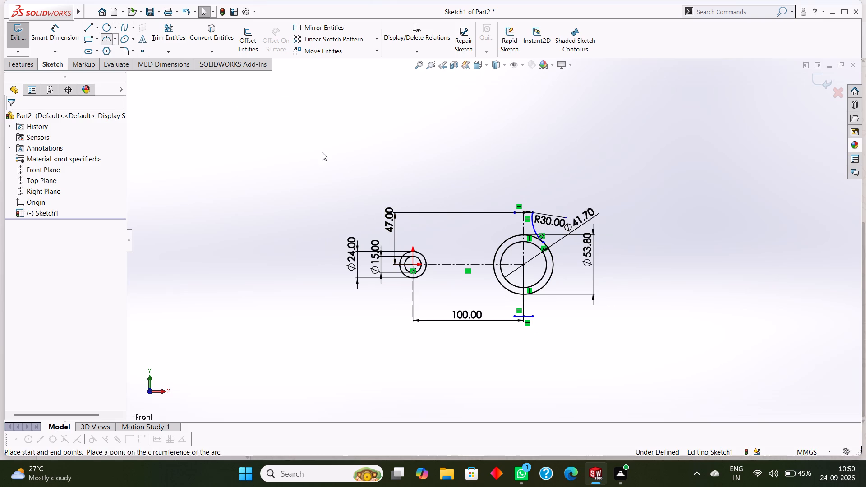
{"action": "left_click", "coordinate": [534, 316]}
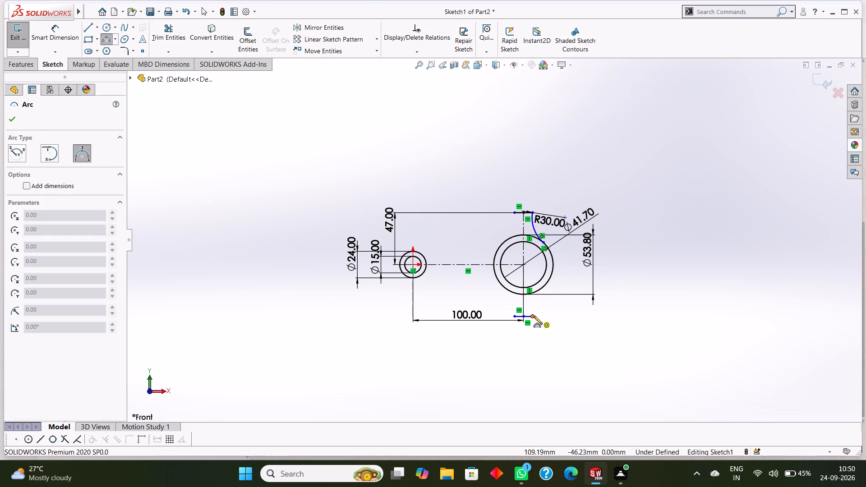
{"action": "left_click", "coordinate": [548, 281]}
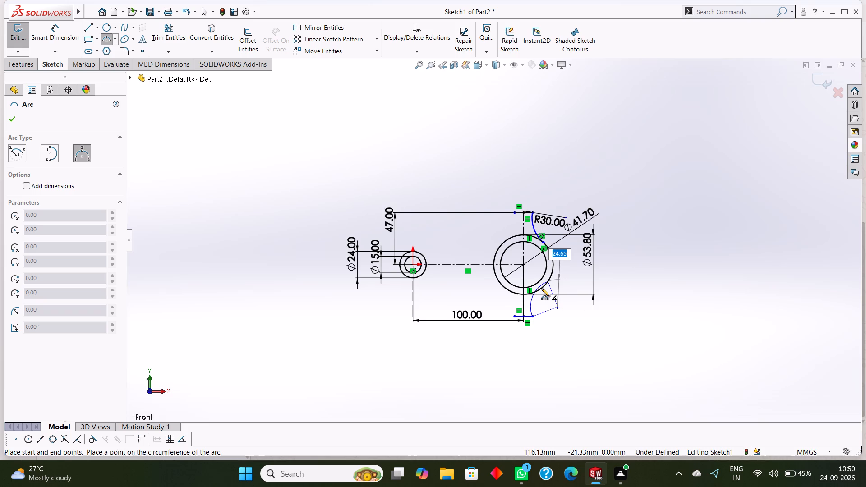
{"action": "type", "text": "30"}
{"action": "key", "text": "Return"}
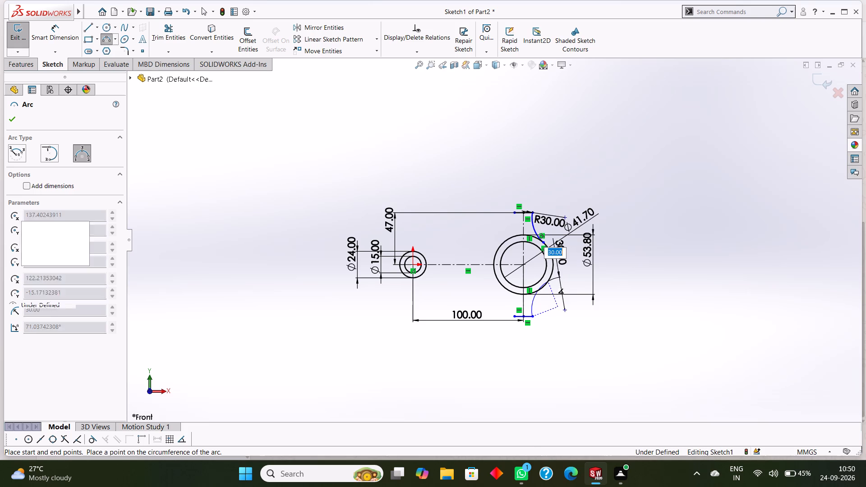
{"action": "left_click", "coordinate": [13, 116]}
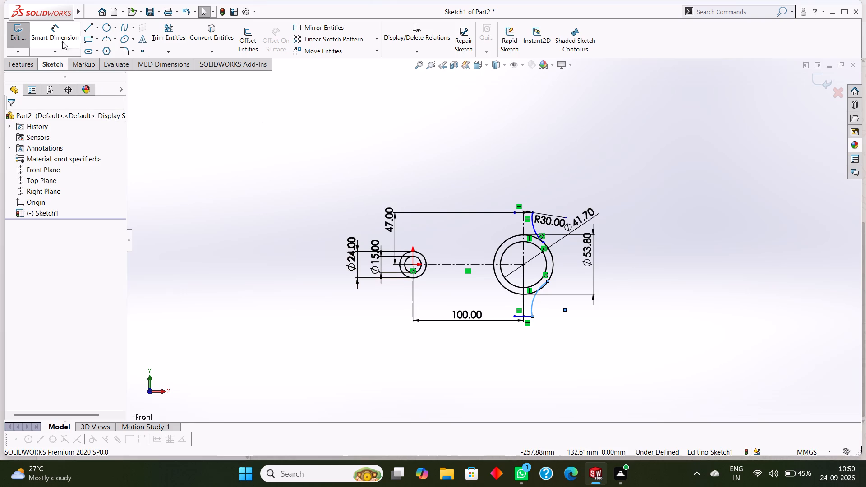
Dimension the vertical distance from the origin to the lower short line's midpoint, accepting 47 mm.
{"action": "left_click", "coordinate": [62, 36]}
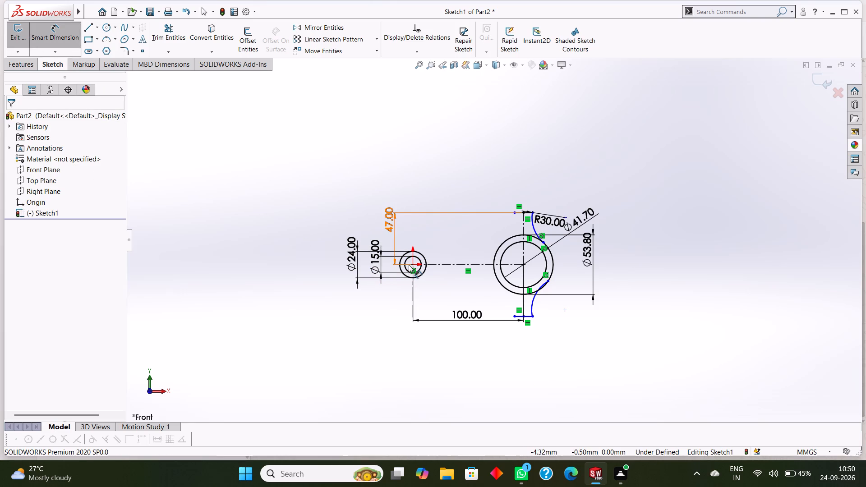
{"action": "left_click", "coordinate": [412, 264]}
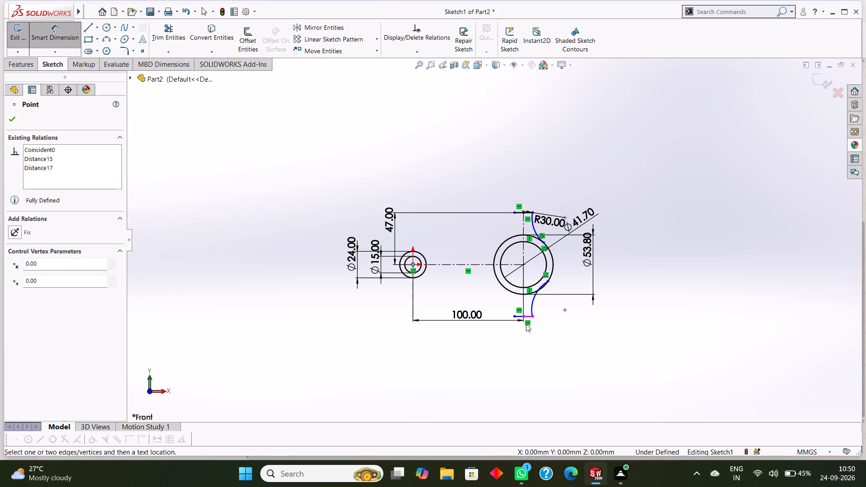
{"action": "left_click", "coordinate": [524, 316]}
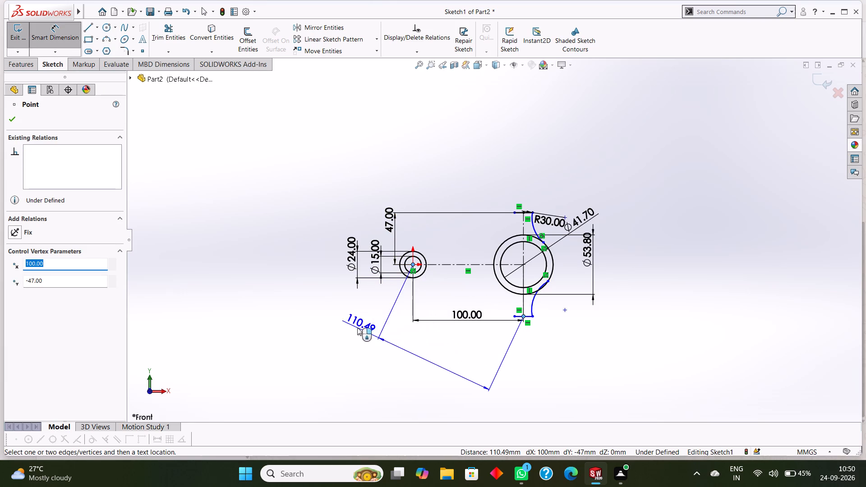
{"action": "left_click", "coordinate": [344, 308]}
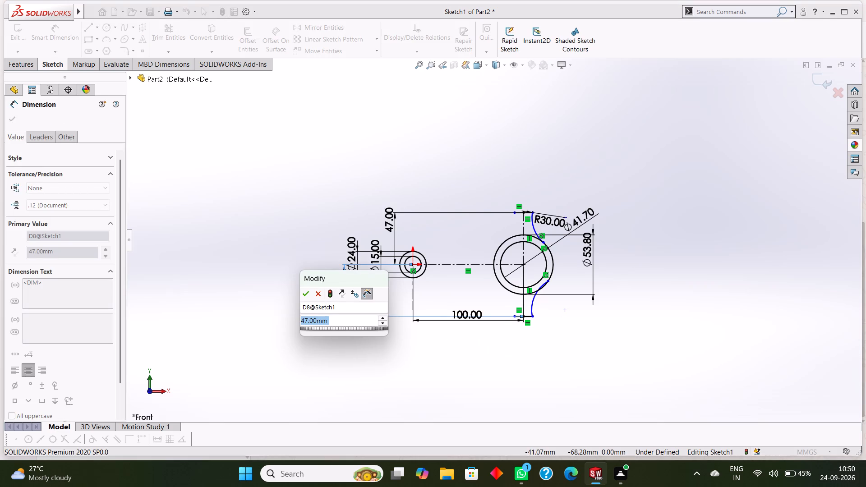
{"action": "left_click", "coordinate": [305, 295]}
{"action": "scroll", "coordinate": [543, 296], "scroll_direction": "down", "scroll_amount": 2}
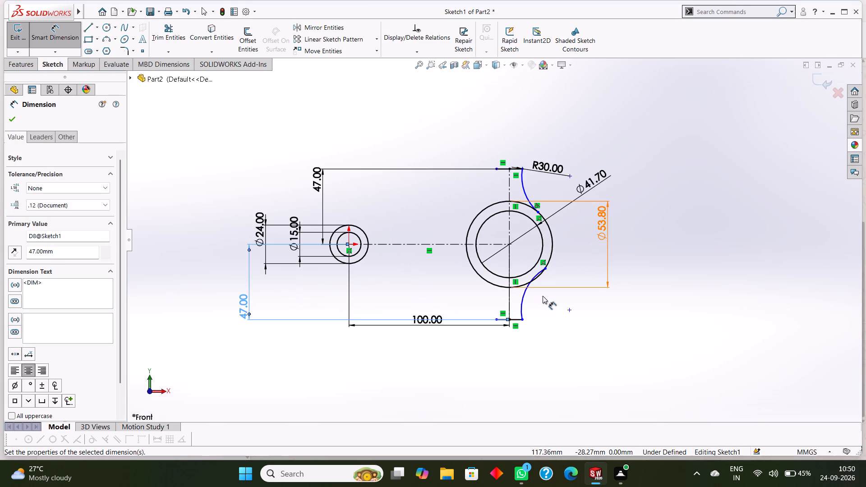
{"action": "left_click", "coordinate": [16, 114]}
Add a Tangent relation between the lower connecting arc and the 53.8 mm circle.
{"action": "scroll", "coordinate": [542, 252], "scroll_direction": "down", "scroll_amount": 3}
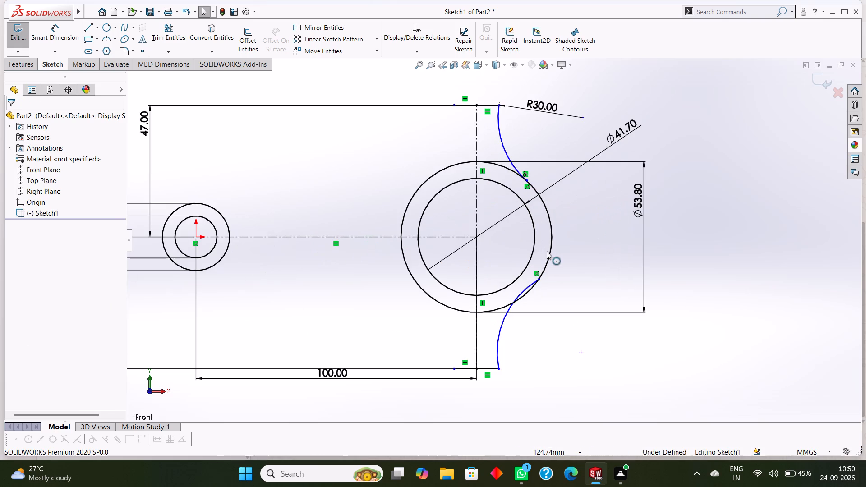
{"action": "left_click", "coordinate": [552, 245]}
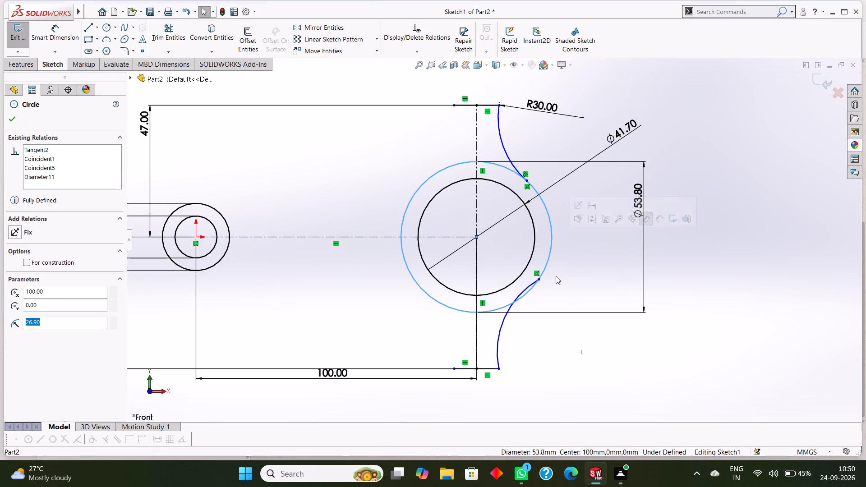
{"action": "left_click", "coordinate": [503, 322], "text": "ctrl"}
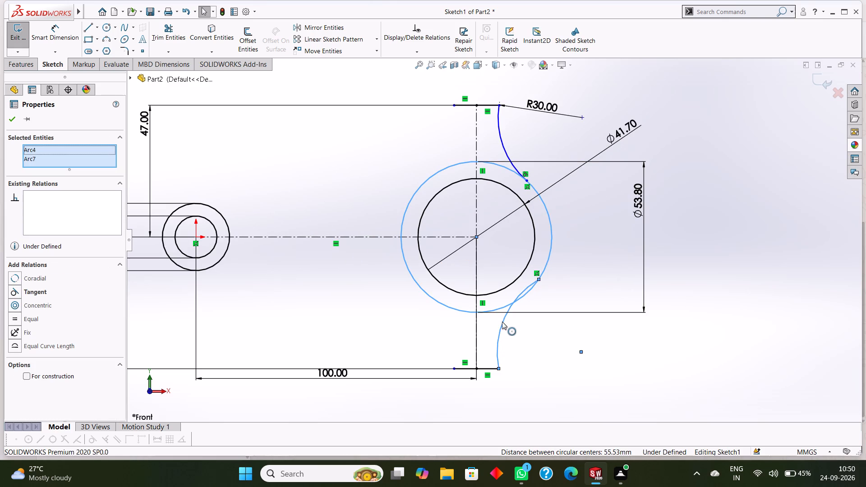
{"action": "left_click", "coordinate": [35, 294]}
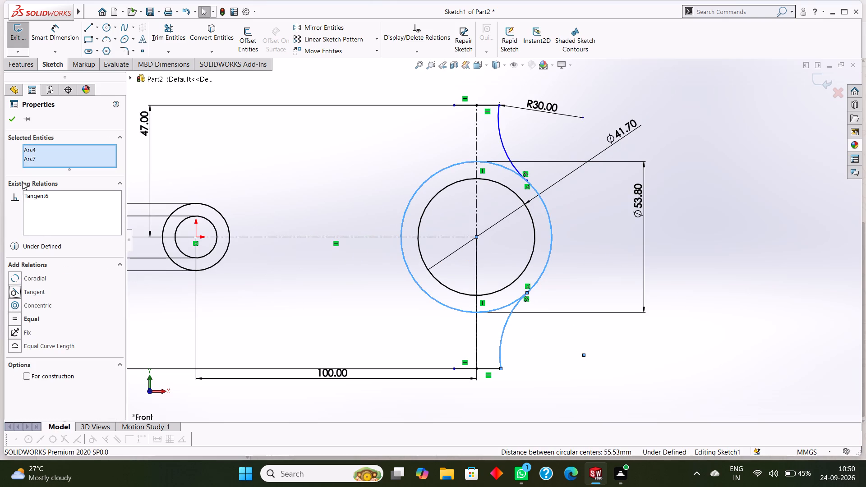
{"action": "left_click", "coordinate": [12, 121]}
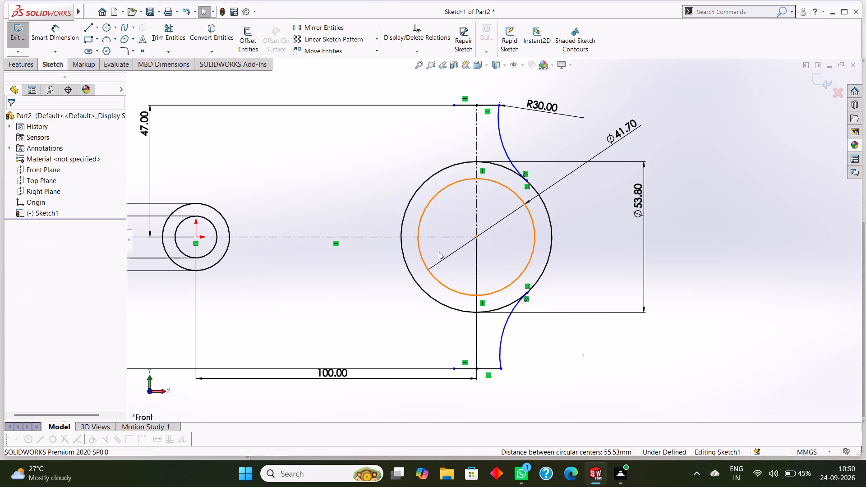
Offset the horizontal centerline between the circle centers by 9 mm bi-directionally, with dimensions added.
{"action": "scroll", "coordinate": [399, 254], "scroll_direction": "up", "scroll_amount": 2}
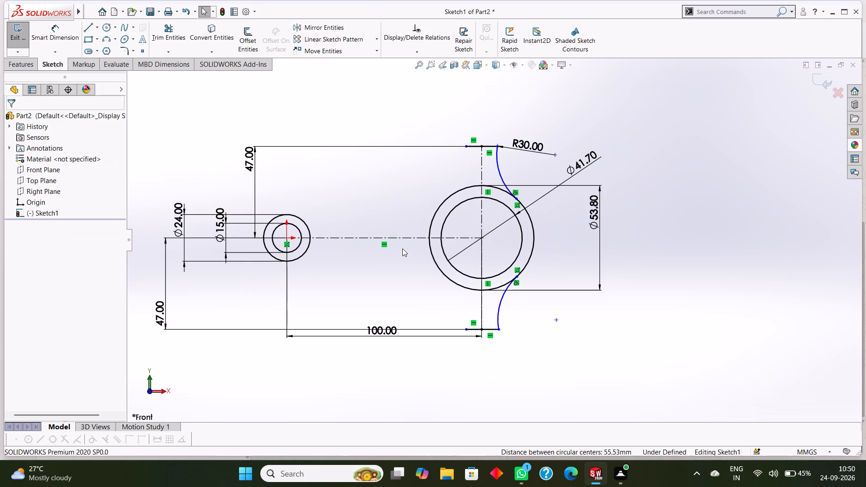
{"action": "scroll", "coordinate": [402, 250], "scroll_direction": "up", "scroll_amount": 1}
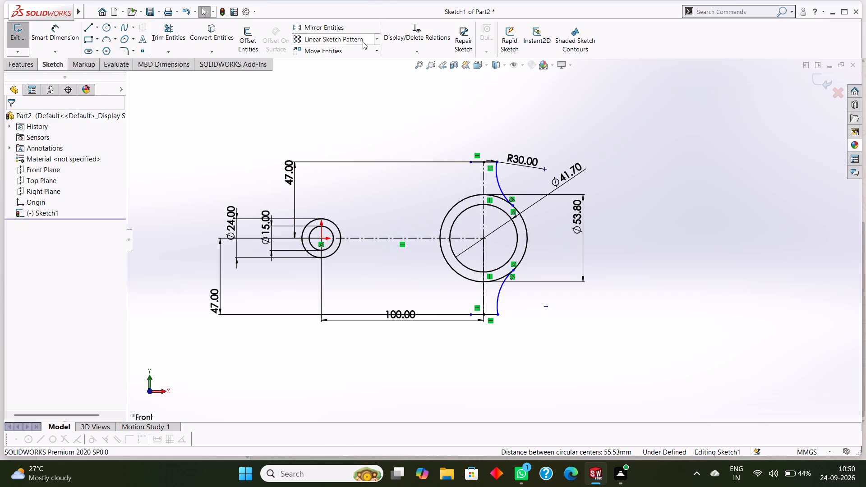
{"action": "left_click", "coordinate": [249, 37]}
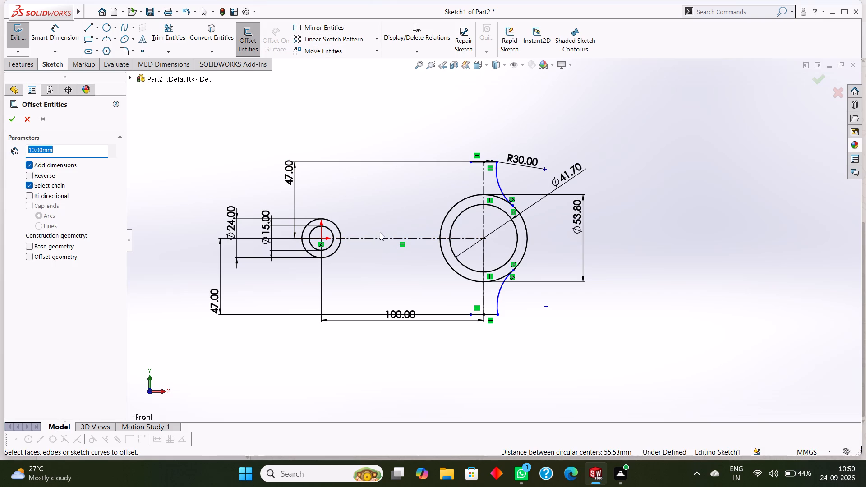
{"action": "left_click", "coordinate": [383, 237]}
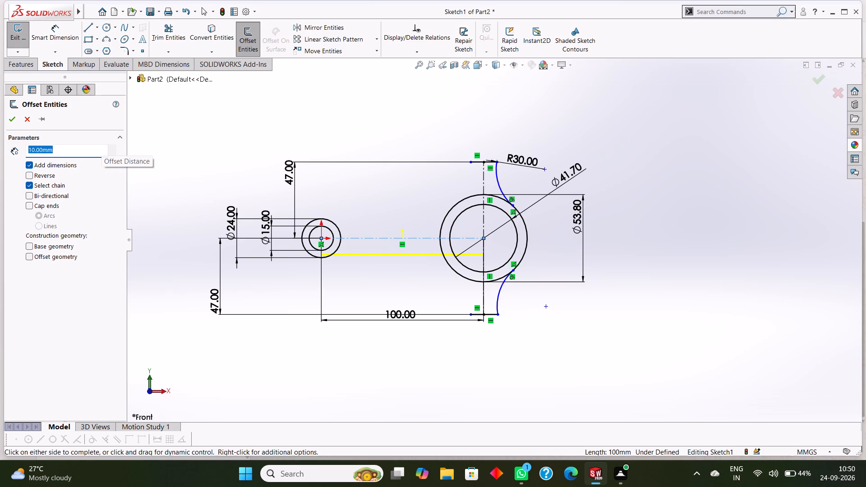
{"action": "key", "text": "9"}
{"action": "key", "text": "Return"}
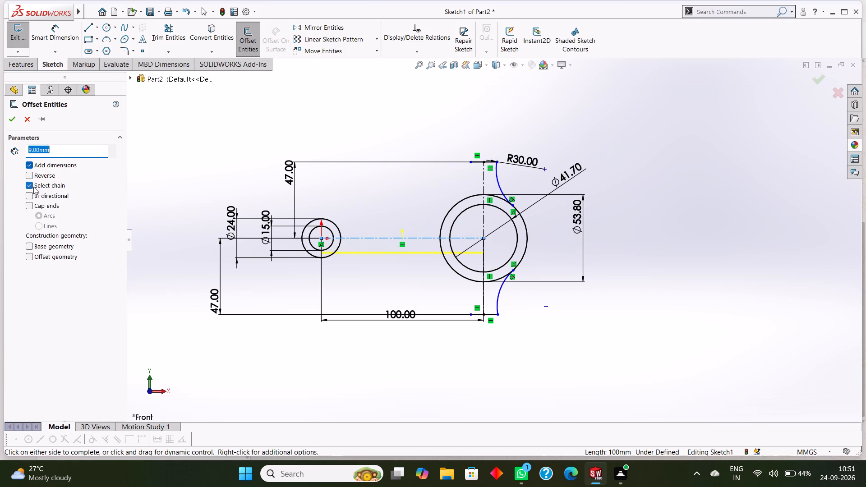
{"action": "left_click", "coordinate": [32, 194]}
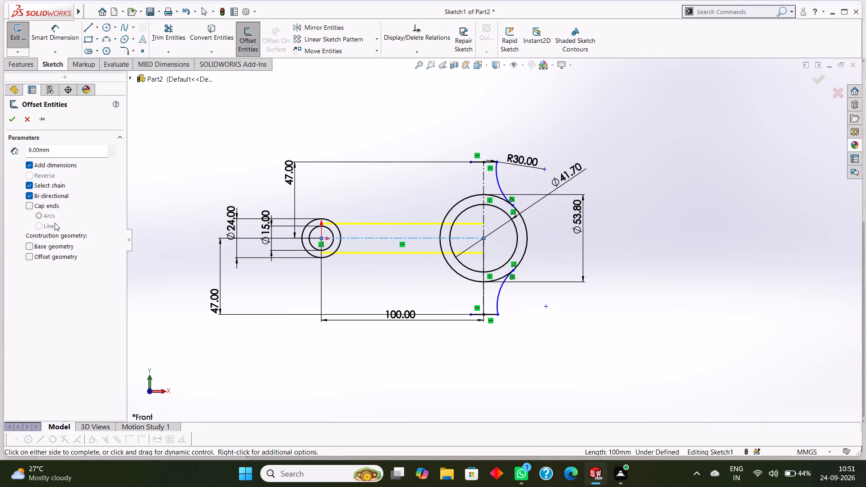
{"action": "left_click", "coordinate": [11, 117]}
{"action": "scroll", "coordinate": [395, 218], "scroll_direction": "down", "scroll_amount": 2}
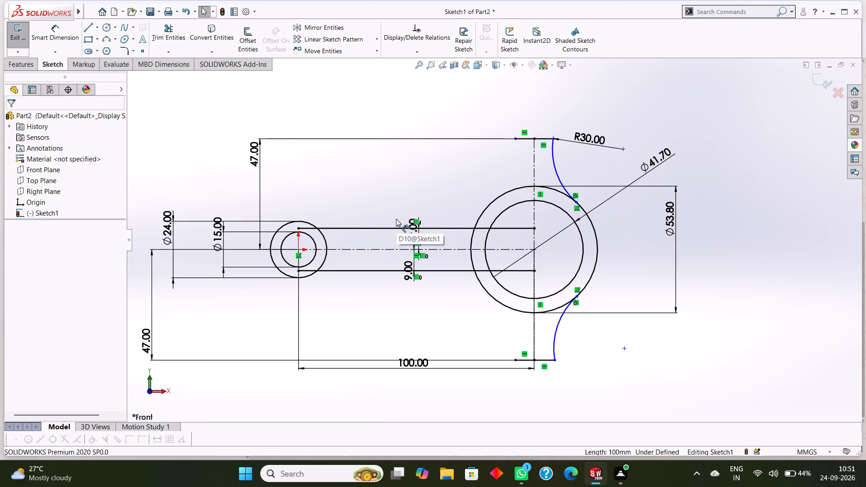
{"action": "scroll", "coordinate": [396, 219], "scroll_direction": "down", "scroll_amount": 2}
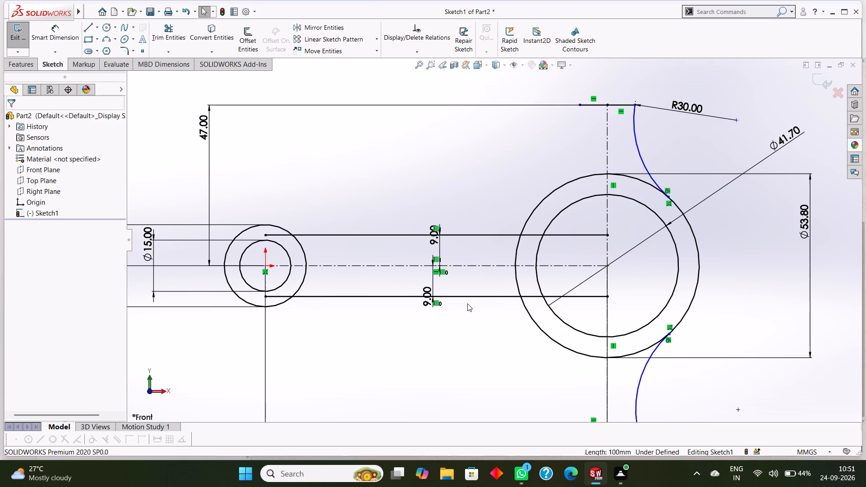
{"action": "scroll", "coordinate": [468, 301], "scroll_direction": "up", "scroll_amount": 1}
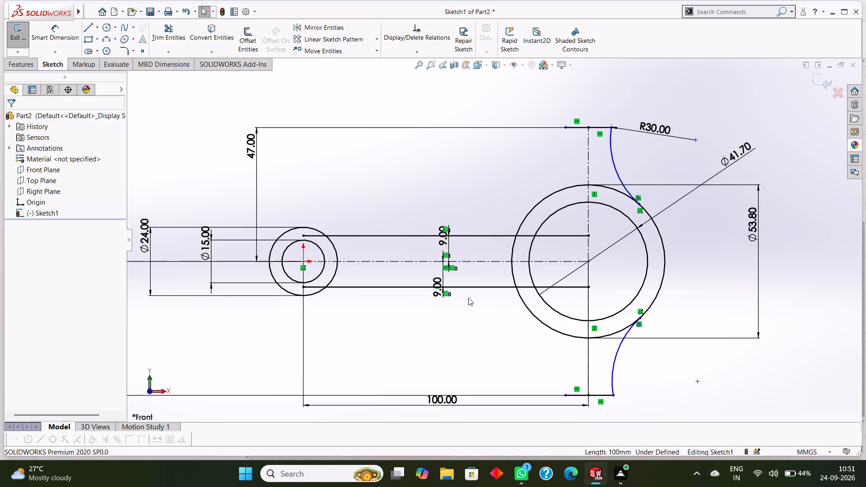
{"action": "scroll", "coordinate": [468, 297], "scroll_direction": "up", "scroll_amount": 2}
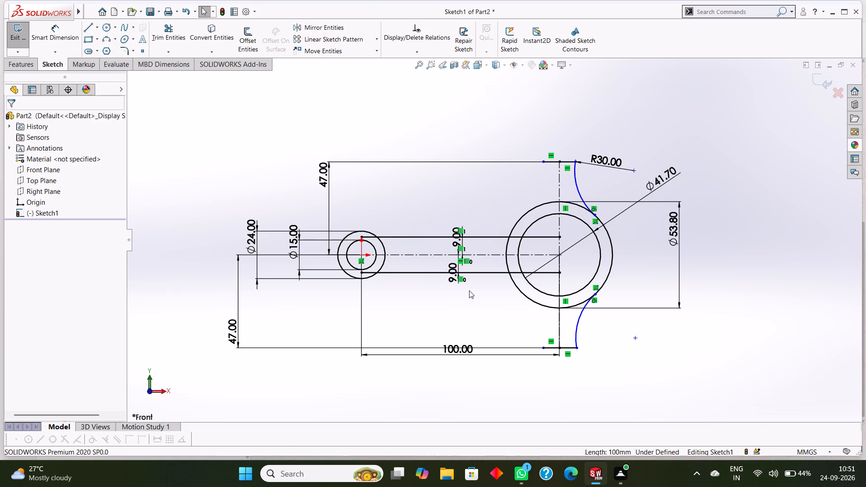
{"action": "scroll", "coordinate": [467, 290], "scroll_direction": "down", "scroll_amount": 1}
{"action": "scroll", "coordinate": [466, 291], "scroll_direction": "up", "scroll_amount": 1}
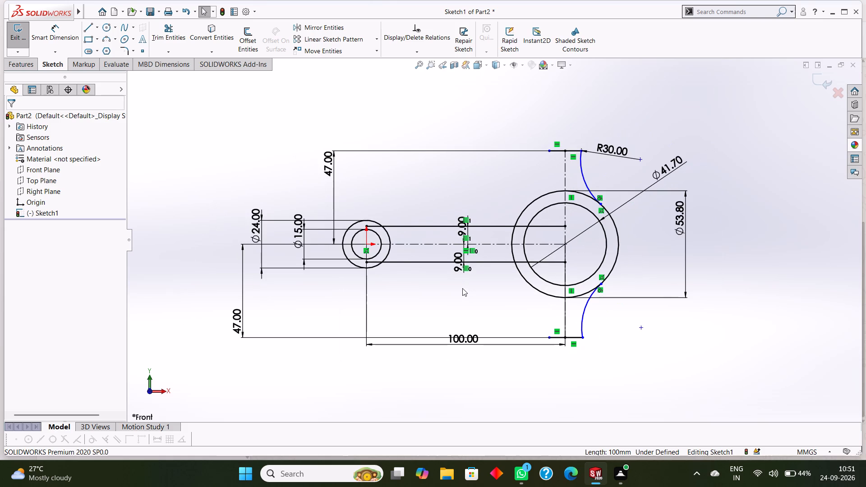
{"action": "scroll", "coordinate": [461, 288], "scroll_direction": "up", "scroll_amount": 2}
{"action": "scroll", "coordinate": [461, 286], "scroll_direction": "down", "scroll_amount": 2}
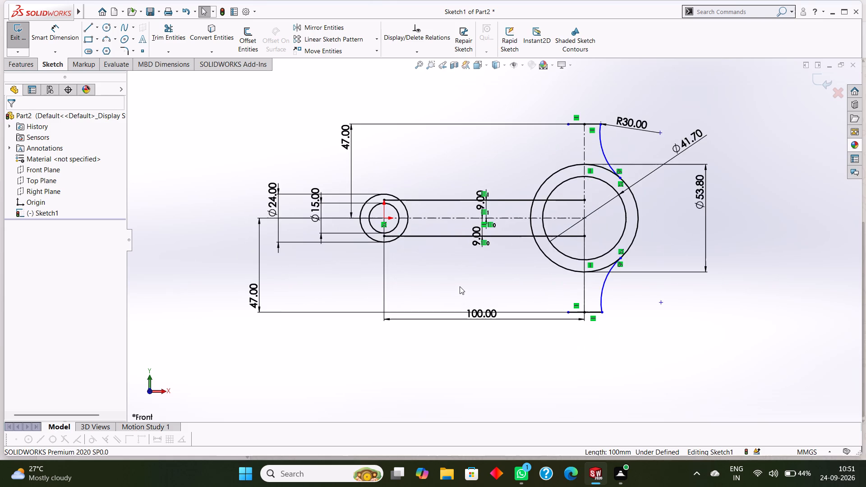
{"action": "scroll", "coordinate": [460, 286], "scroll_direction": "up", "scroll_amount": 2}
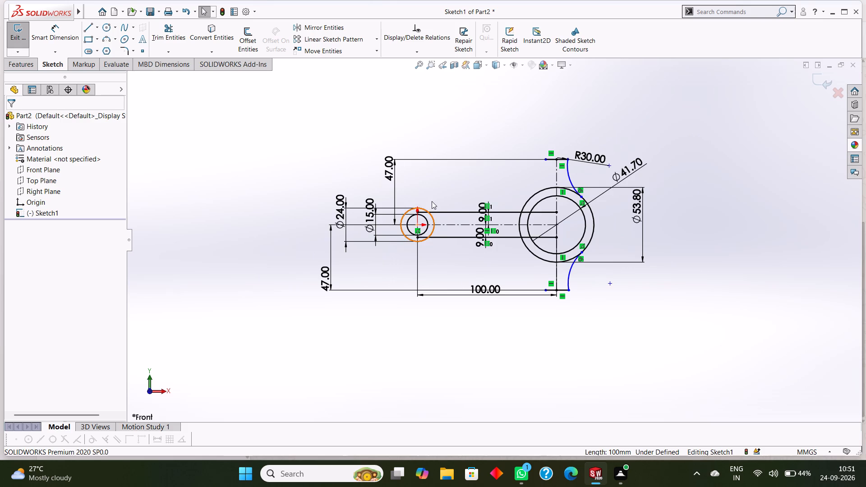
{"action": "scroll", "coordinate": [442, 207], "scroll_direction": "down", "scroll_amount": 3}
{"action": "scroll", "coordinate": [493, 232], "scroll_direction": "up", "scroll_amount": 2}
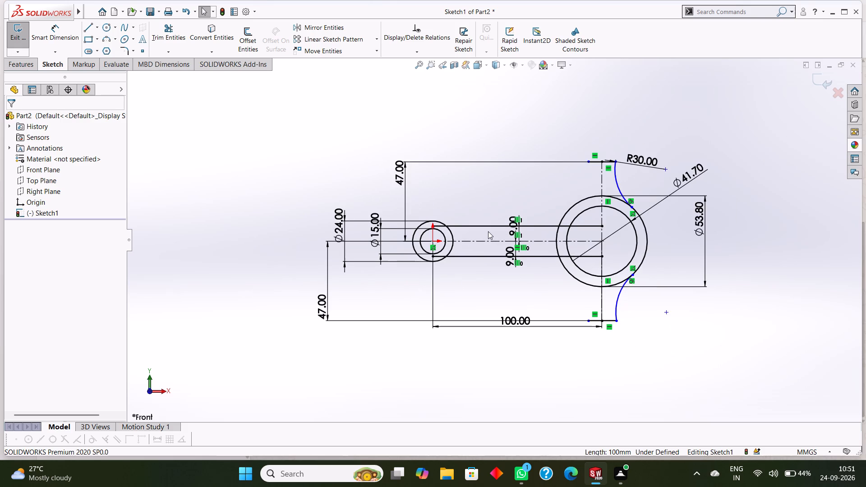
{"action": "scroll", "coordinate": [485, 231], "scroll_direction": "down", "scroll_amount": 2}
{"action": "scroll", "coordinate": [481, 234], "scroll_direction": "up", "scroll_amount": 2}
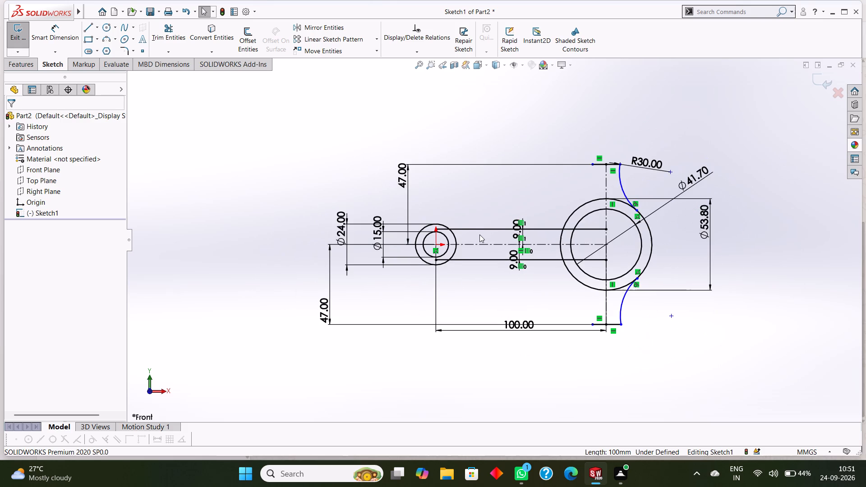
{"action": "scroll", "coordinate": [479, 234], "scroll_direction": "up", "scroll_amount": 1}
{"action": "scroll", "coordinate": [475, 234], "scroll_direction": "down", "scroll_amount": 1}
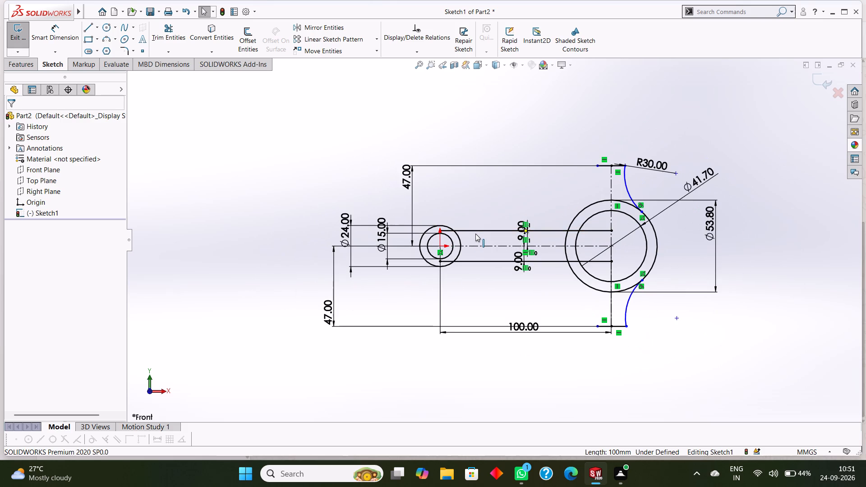
Draw a three-point arc of 22.2 mm radius from the top of the 24 mm circle to the upper offset line.
{"action": "scroll", "coordinate": [460, 230], "scroll_direction": "down", "scroll_amount": 3}
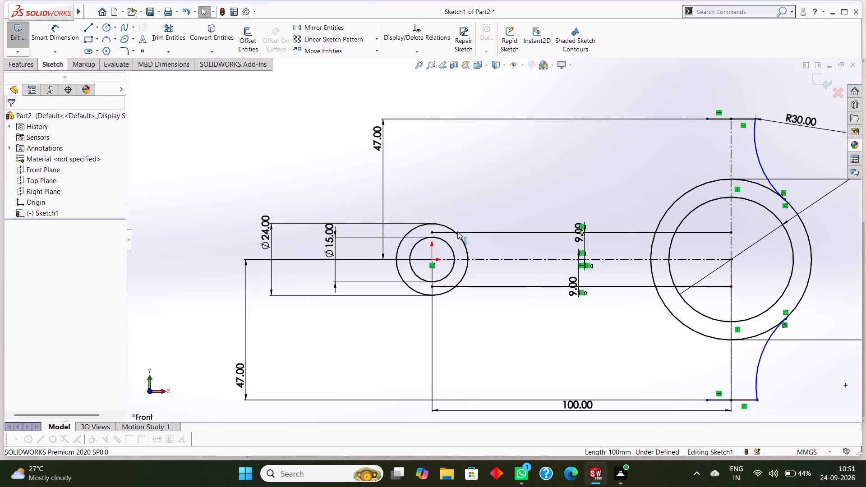
{"action": "scroll", "coordinate": [457, 231], "scroll_direction": "down", "scroll_amount": 1}
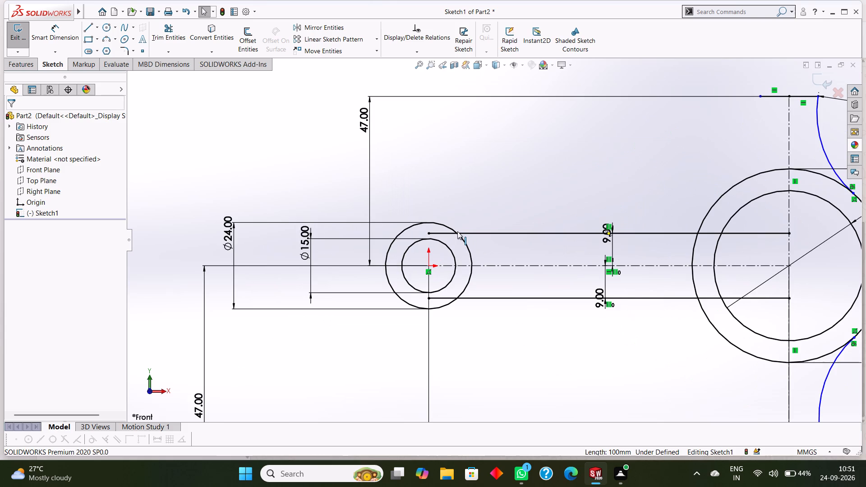
{"action": "scroll", "coordinate": [457, 231], "scroll_direction": "up", "scroll_amount": 2}
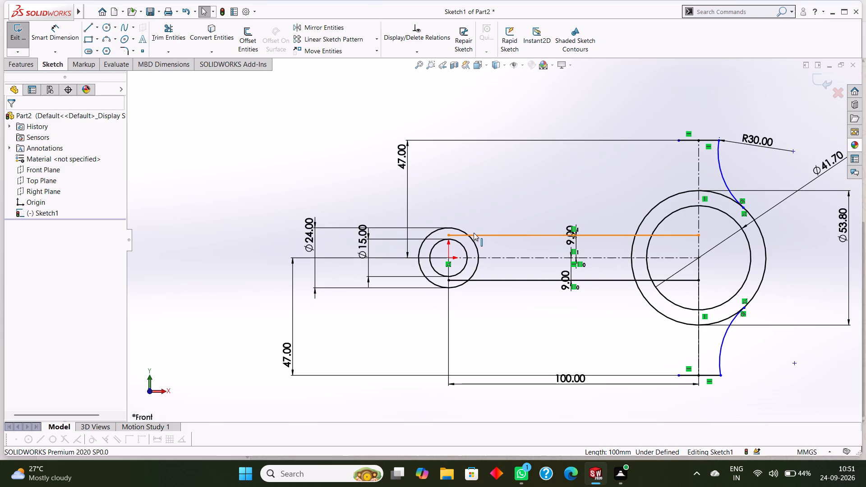
{"action": "left_click", "coordinate": [105, 40]}
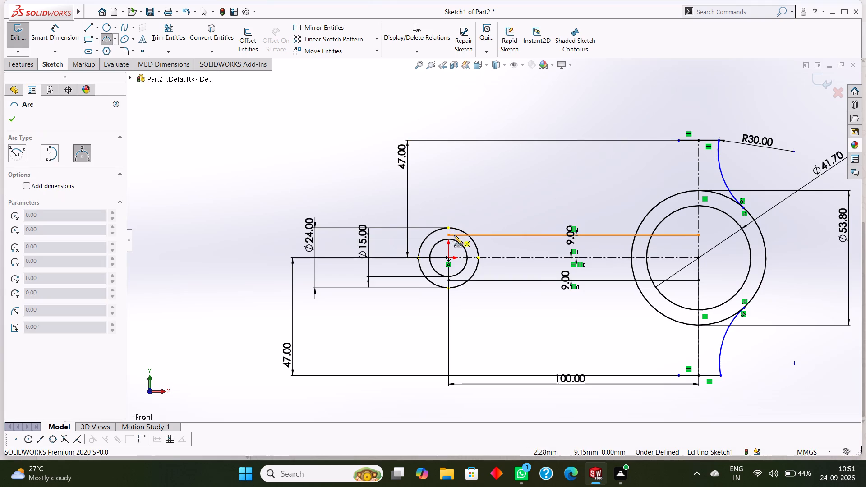
{"action": "left_click", "coordinate": [447, 229]}
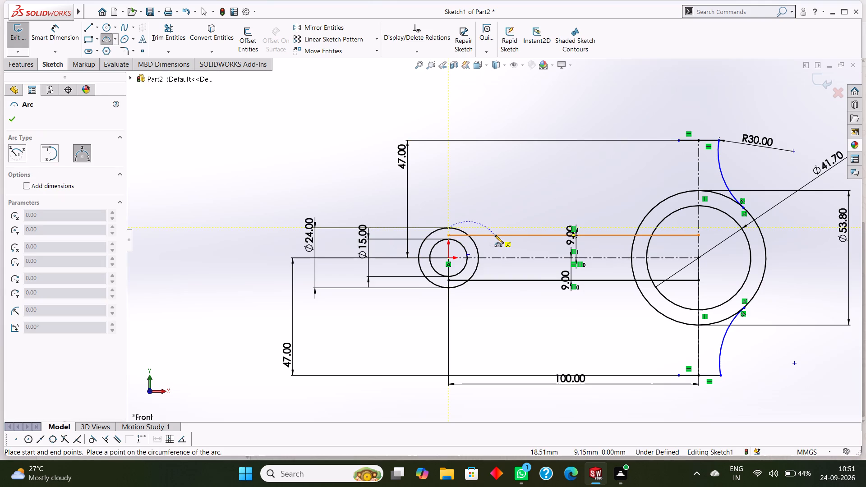
{"action": "left_click", "coordinate": [500, 235]}
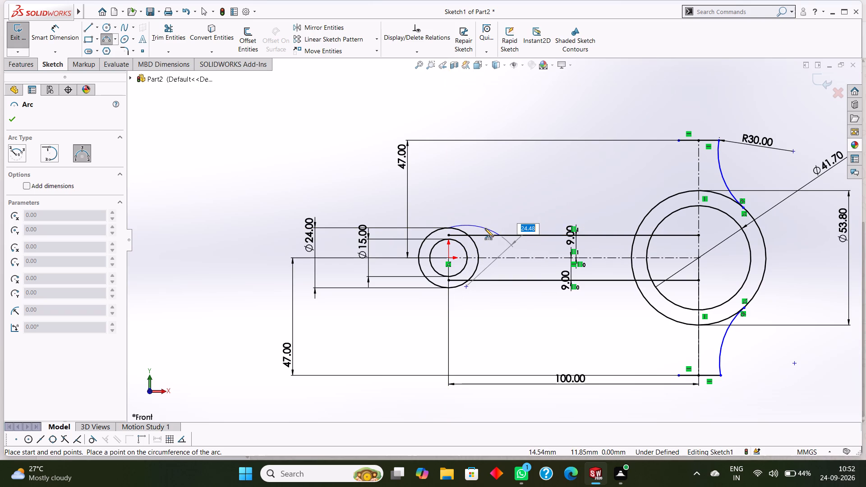
{"action": "type", "text": "22.2"}
{"action": "key", "text": "Return"}
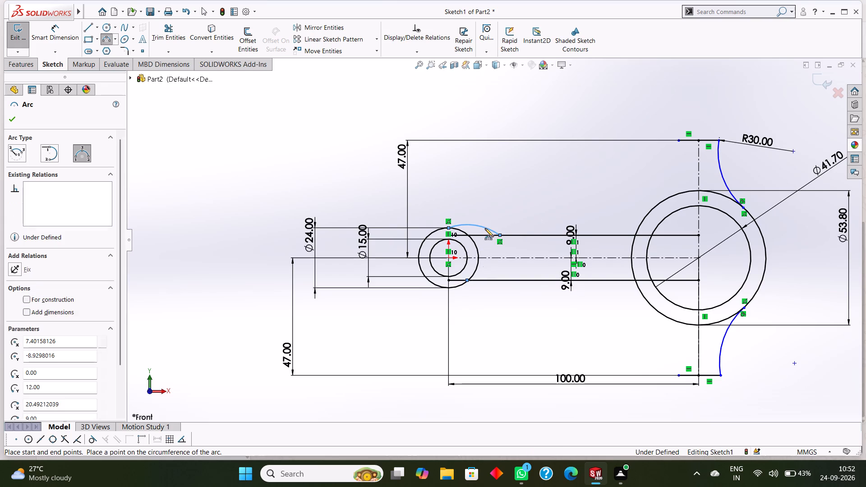
{"action": "left_click", "coordinate": [7, 122]}
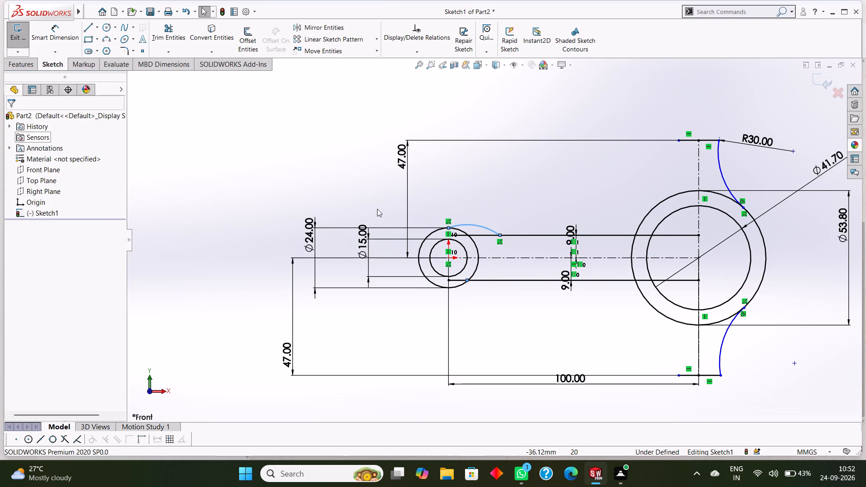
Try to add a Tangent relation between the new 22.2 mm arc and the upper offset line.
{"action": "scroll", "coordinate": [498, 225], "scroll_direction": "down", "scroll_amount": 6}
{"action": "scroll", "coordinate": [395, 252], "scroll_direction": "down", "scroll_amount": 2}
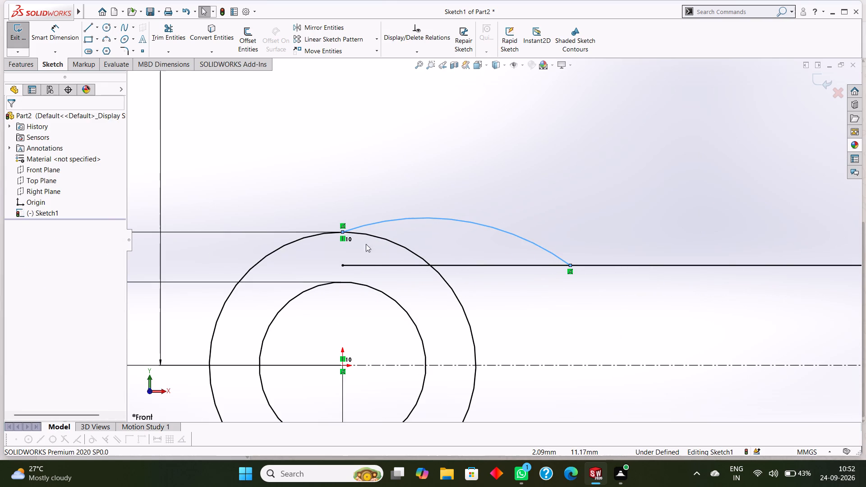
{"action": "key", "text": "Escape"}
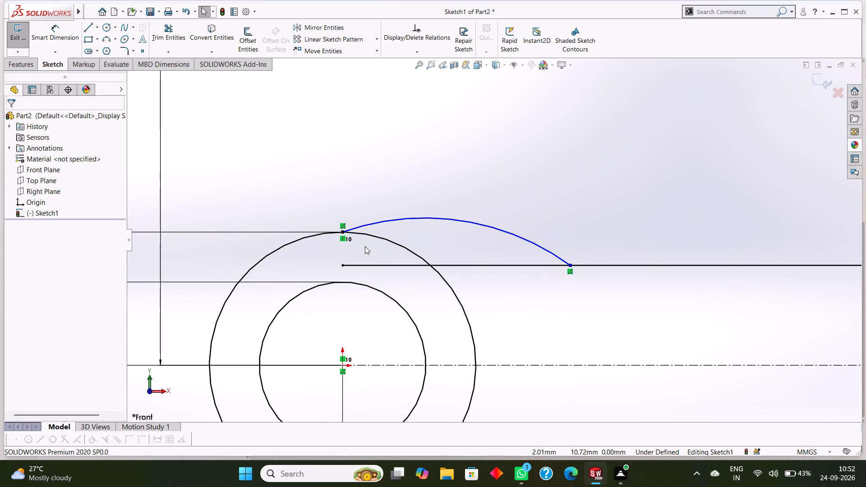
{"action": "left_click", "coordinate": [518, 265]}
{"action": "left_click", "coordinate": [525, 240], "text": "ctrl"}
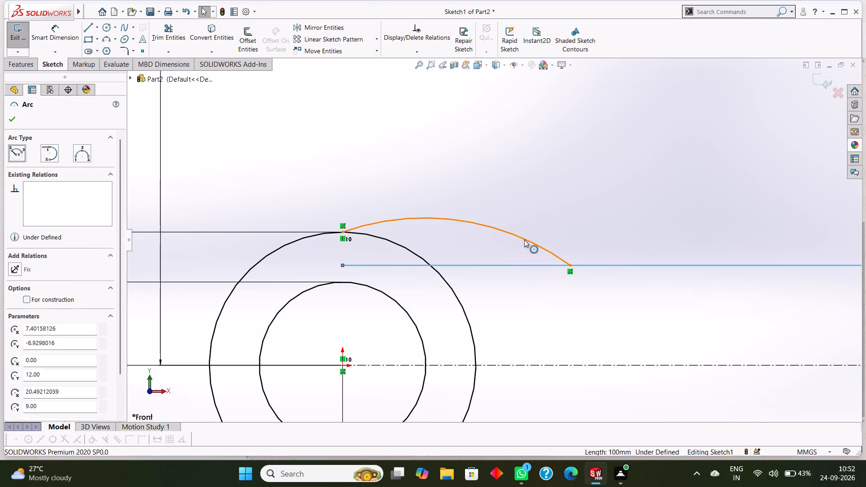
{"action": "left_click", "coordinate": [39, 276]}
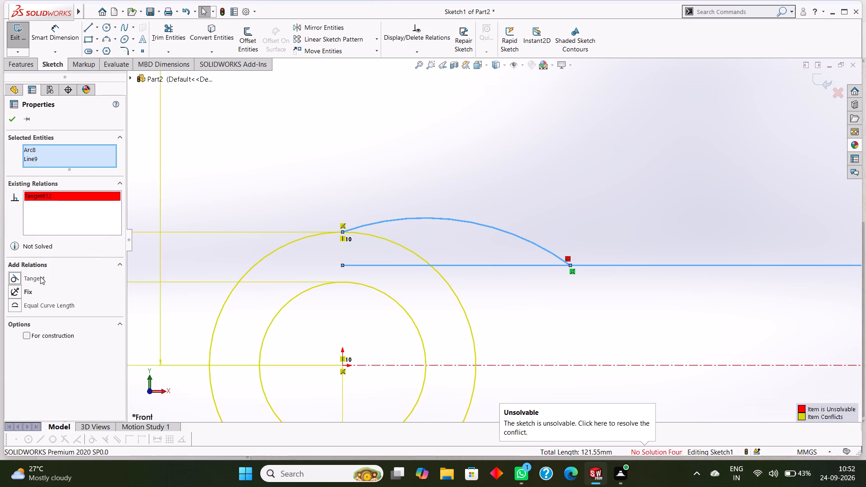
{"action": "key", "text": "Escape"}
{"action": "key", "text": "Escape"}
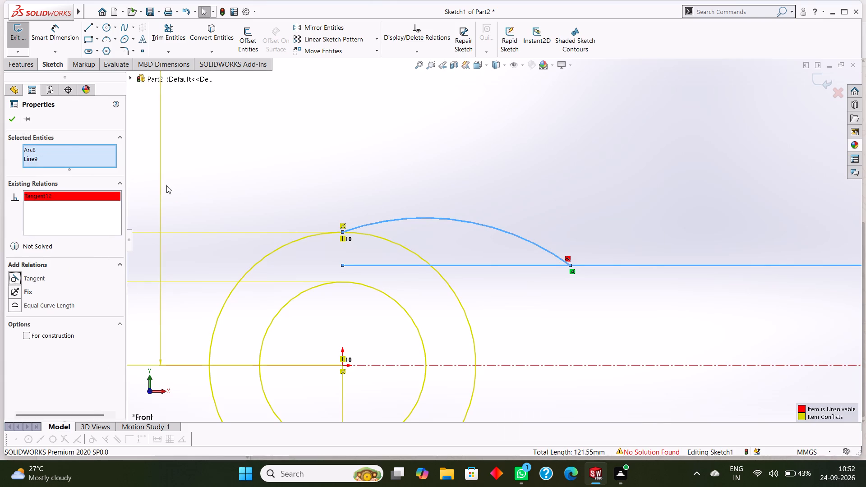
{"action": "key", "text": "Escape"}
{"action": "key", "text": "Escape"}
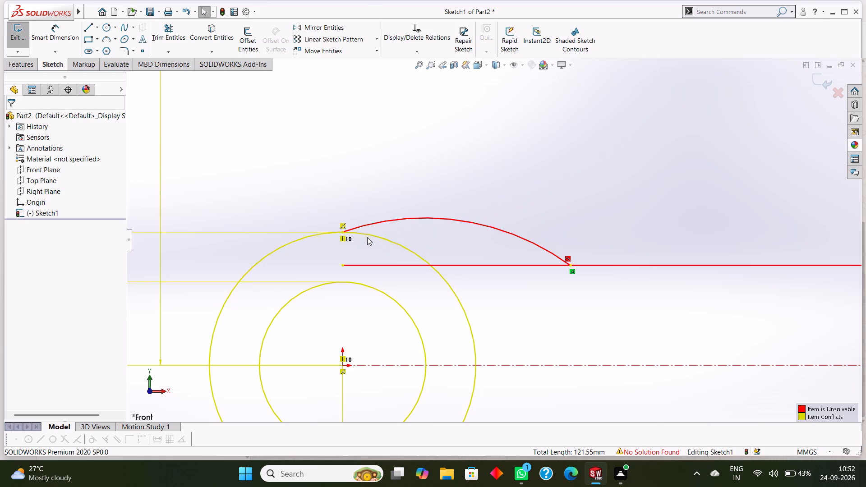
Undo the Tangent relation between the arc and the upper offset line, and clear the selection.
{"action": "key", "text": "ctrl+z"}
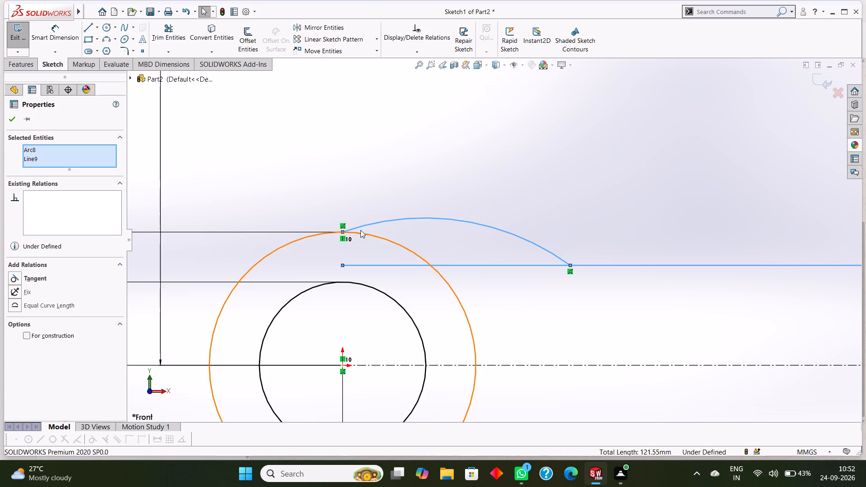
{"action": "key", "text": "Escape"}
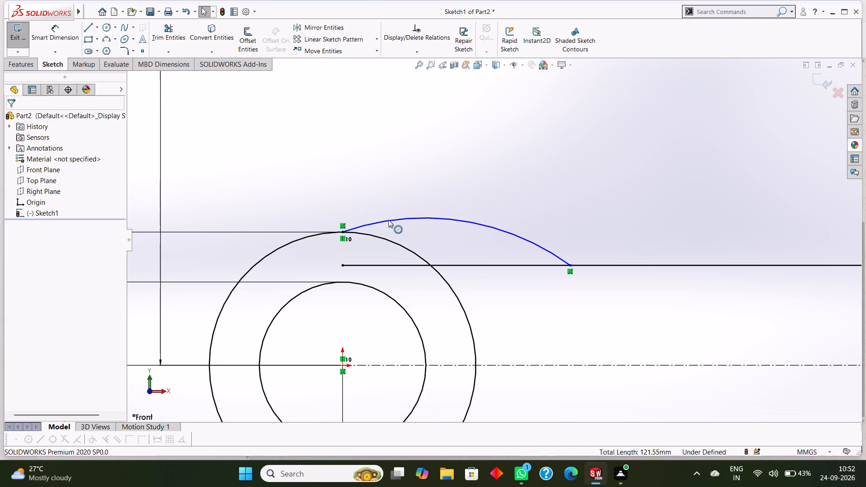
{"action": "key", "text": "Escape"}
Dimension the radius of the arc joining the 24 mm circle to the upper offset line.
{"action": "left_click", "coordinate": [68, 33]}
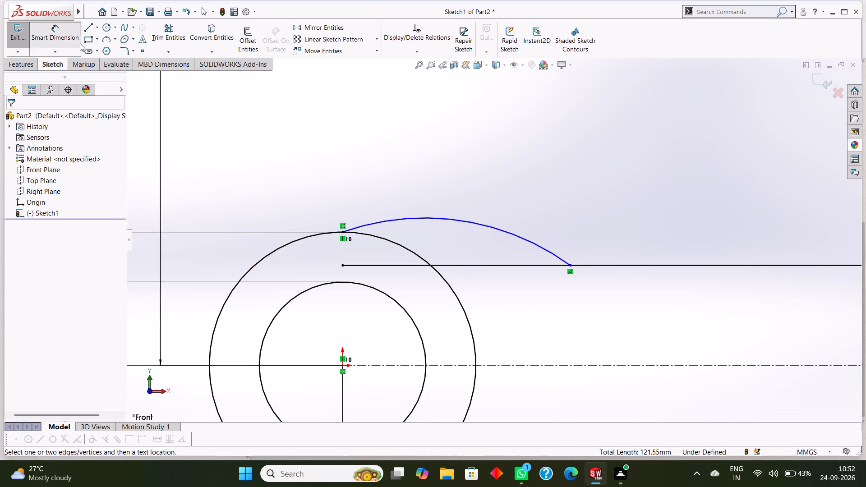
{"action": "left_click", "coordinate": [414, 217]}
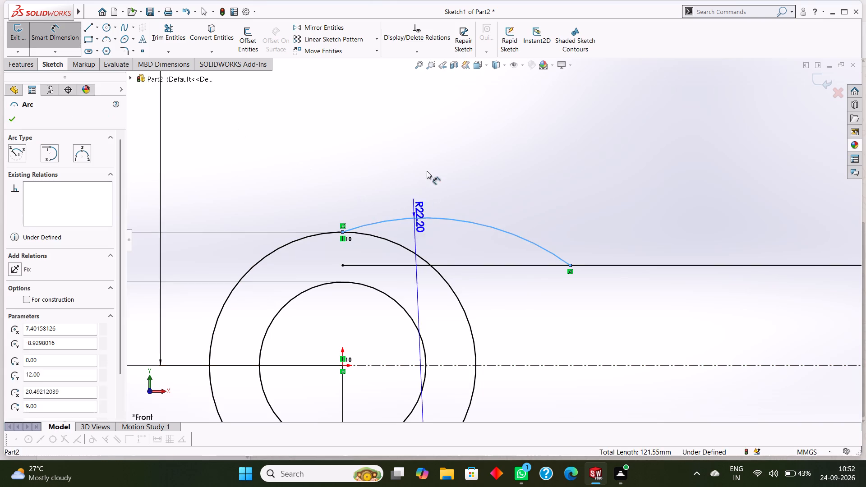
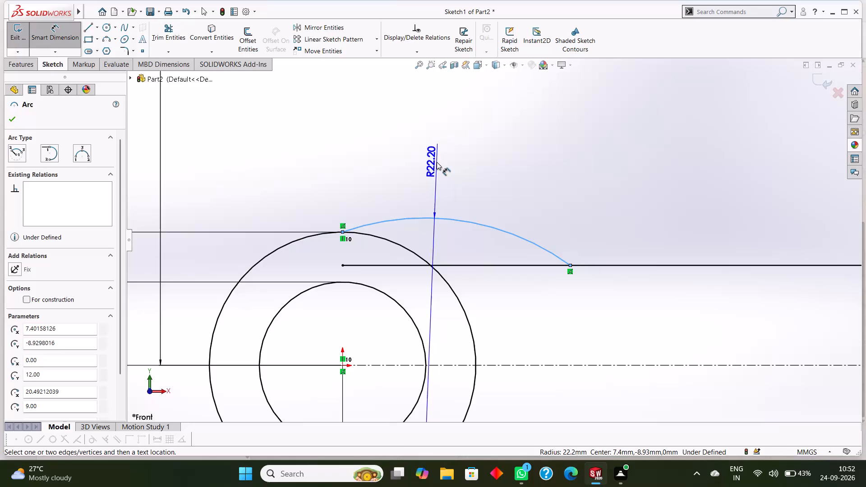
Place the 22.20 mm radius dimension above the arc joining the 24 mm circle to the upper offset line.
{"action": "left_click", "coordinate": [437, 162]}
{"action": "left_click", "coordinate": [398, 147]}
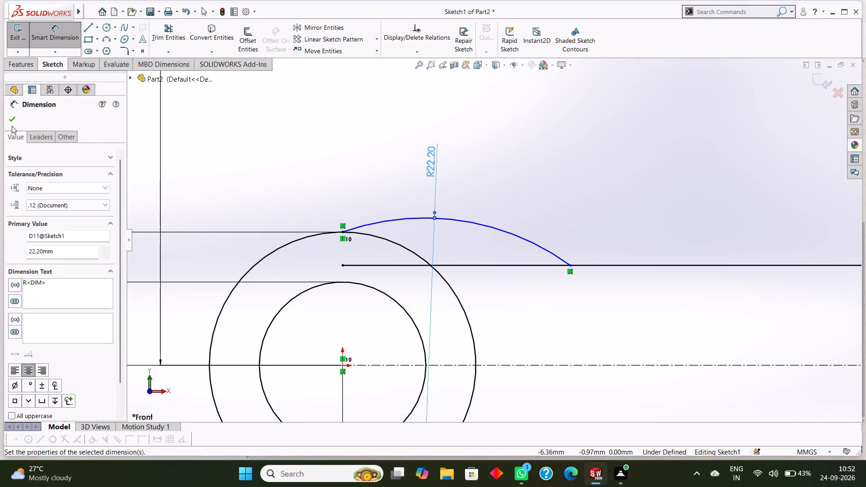
{"action": "left_click", "coordinate": [12, 122]}
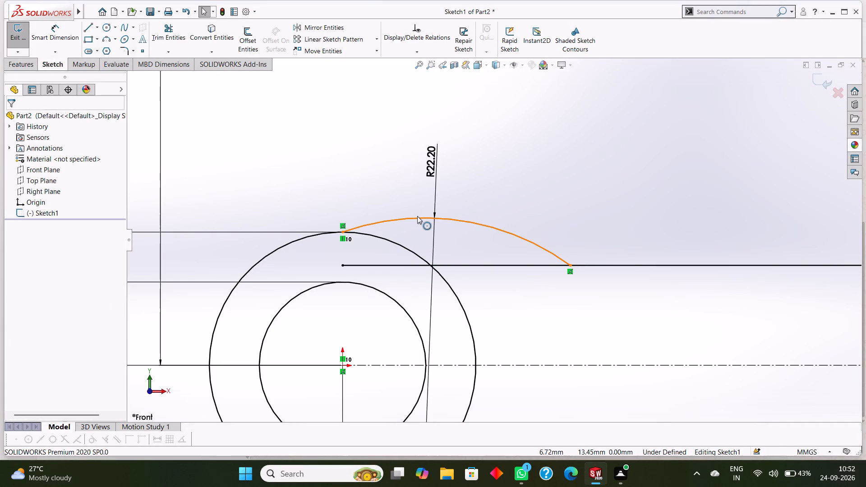
Add a Tangent relation between the upper 22.20 mm arc and the 24 mm circle.
{"action": "left_click", "coordinate": [417, 217]}
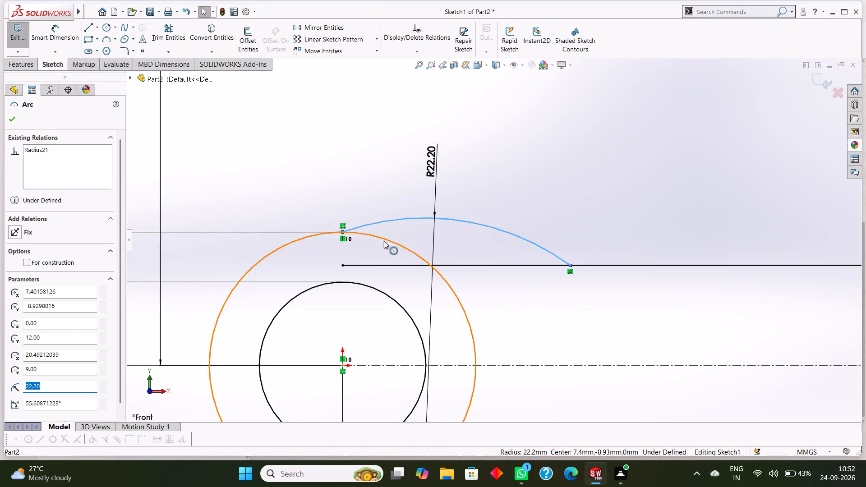
{"action": "left_click", "coordinate": [384, 240], "text": "ctrl"}
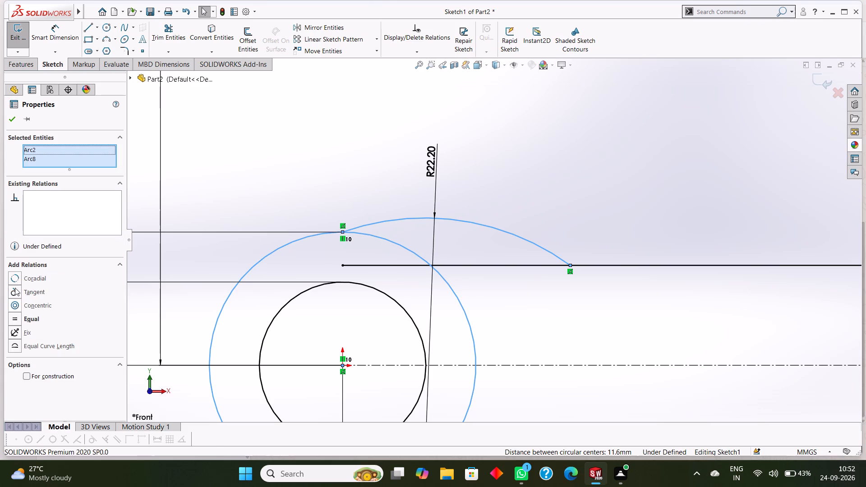
{"action": "left_click", "coordinate": [30, 288]}
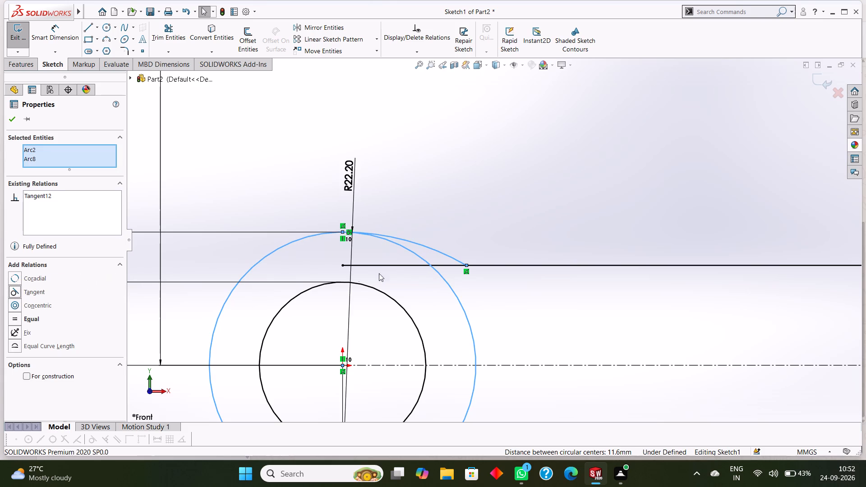
{"action": "scroll", "coordinate": [369, 241], "scroll_direction": "down", "scroll_amount": 4}
{"action": "scroll", "coordinate": [380, 244], "scroll_direction": "up", "scroll_amount": 4}
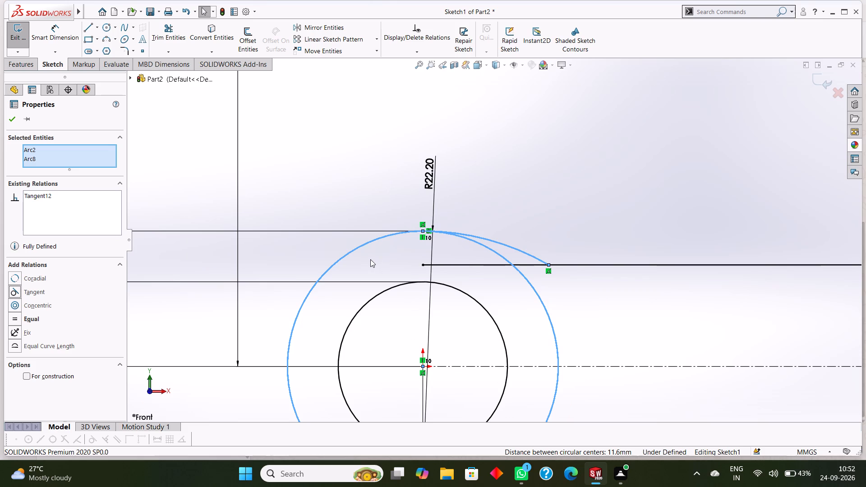
{"action": "left_click", "coordinate": [15, 120]}
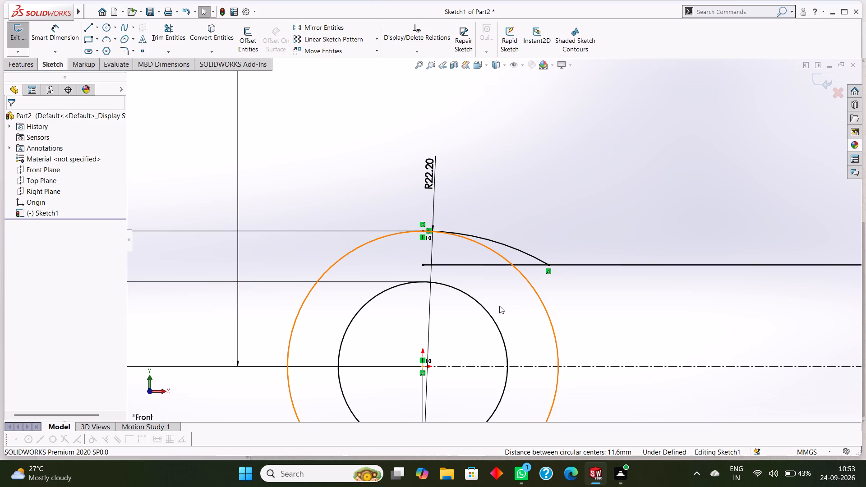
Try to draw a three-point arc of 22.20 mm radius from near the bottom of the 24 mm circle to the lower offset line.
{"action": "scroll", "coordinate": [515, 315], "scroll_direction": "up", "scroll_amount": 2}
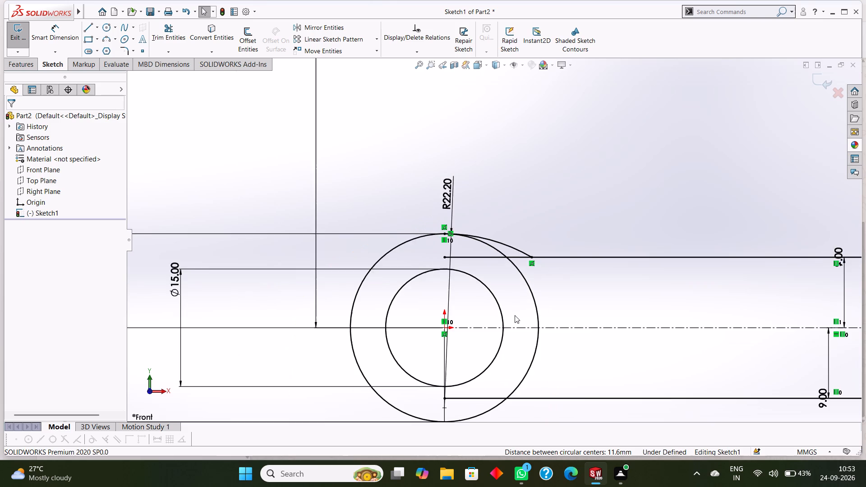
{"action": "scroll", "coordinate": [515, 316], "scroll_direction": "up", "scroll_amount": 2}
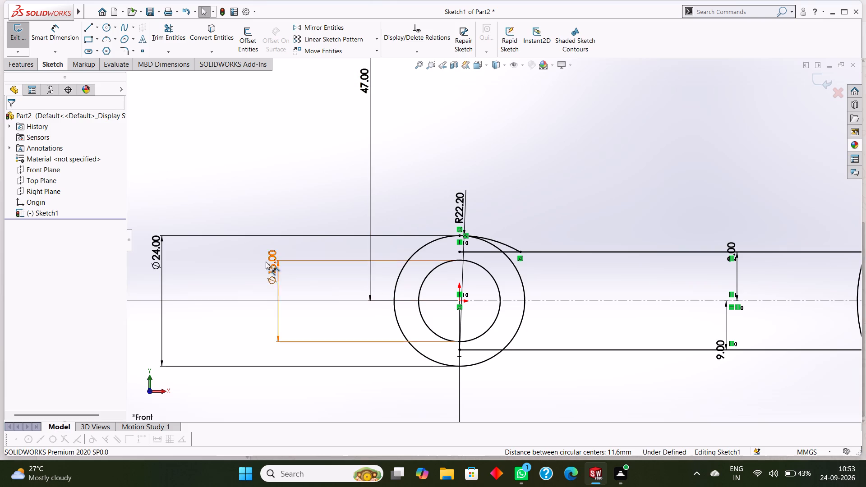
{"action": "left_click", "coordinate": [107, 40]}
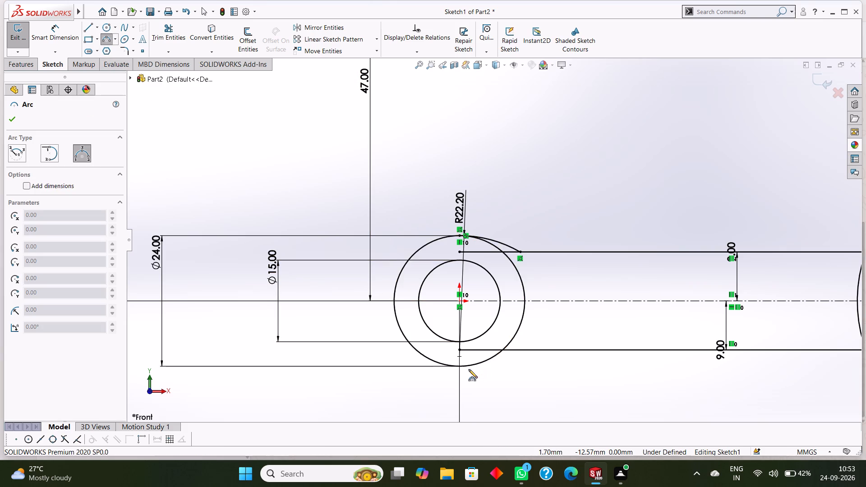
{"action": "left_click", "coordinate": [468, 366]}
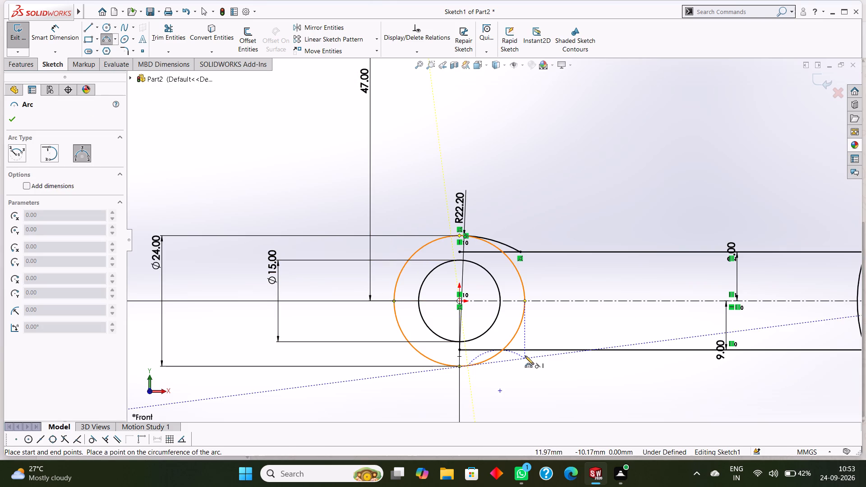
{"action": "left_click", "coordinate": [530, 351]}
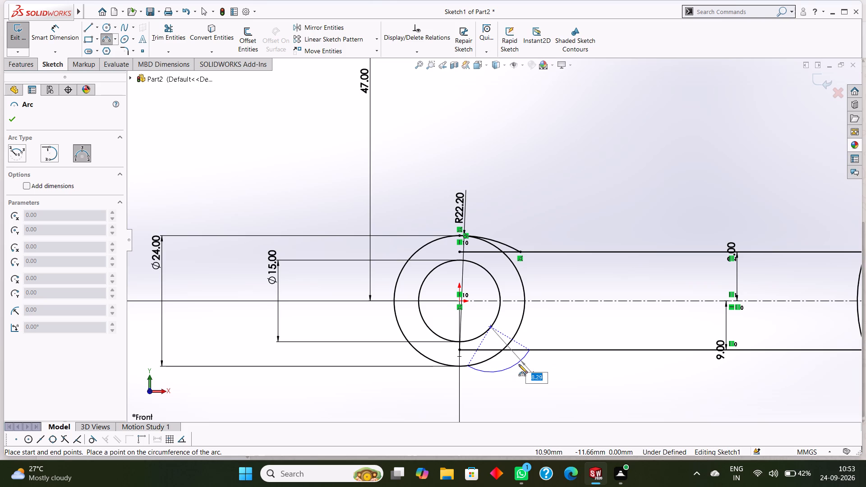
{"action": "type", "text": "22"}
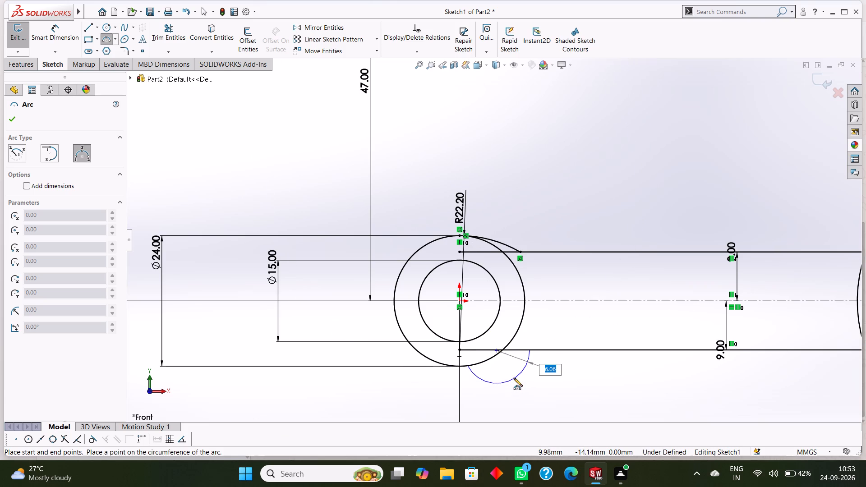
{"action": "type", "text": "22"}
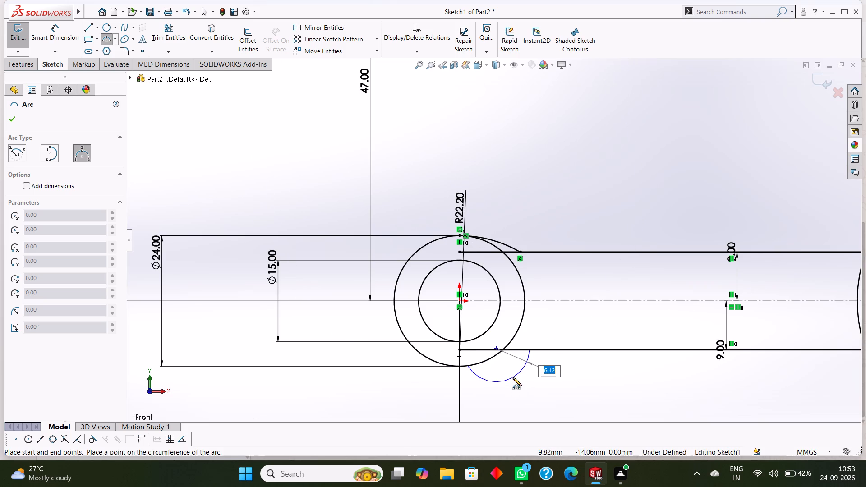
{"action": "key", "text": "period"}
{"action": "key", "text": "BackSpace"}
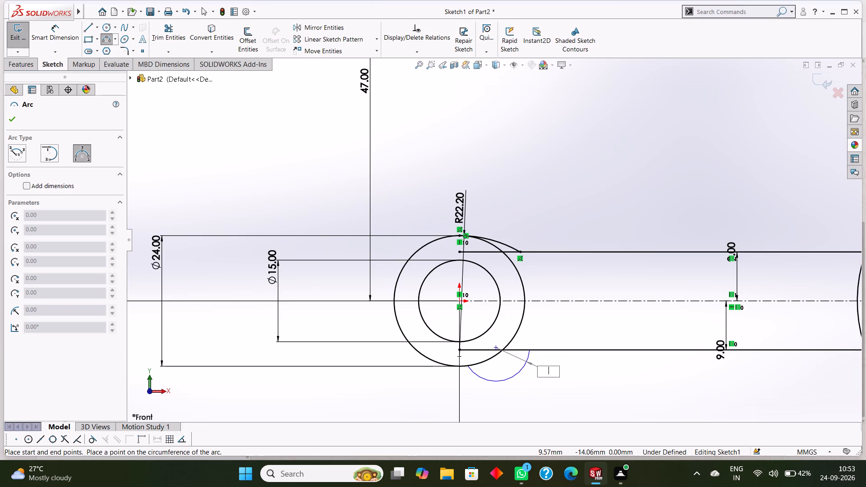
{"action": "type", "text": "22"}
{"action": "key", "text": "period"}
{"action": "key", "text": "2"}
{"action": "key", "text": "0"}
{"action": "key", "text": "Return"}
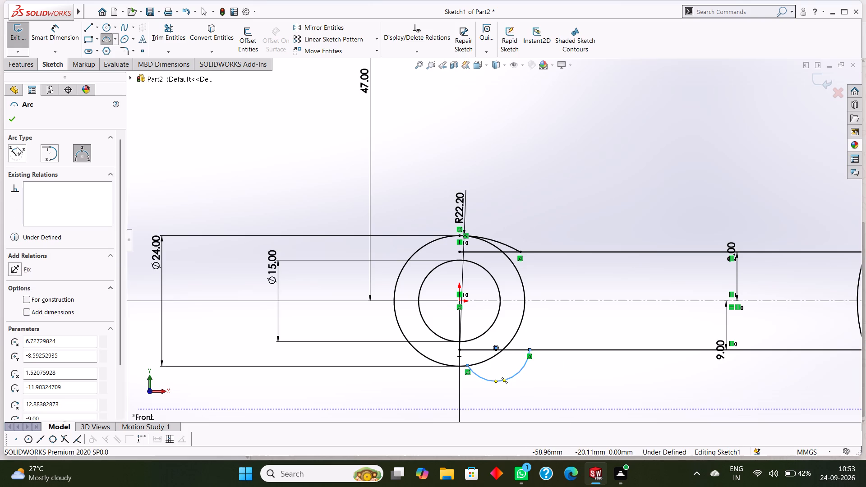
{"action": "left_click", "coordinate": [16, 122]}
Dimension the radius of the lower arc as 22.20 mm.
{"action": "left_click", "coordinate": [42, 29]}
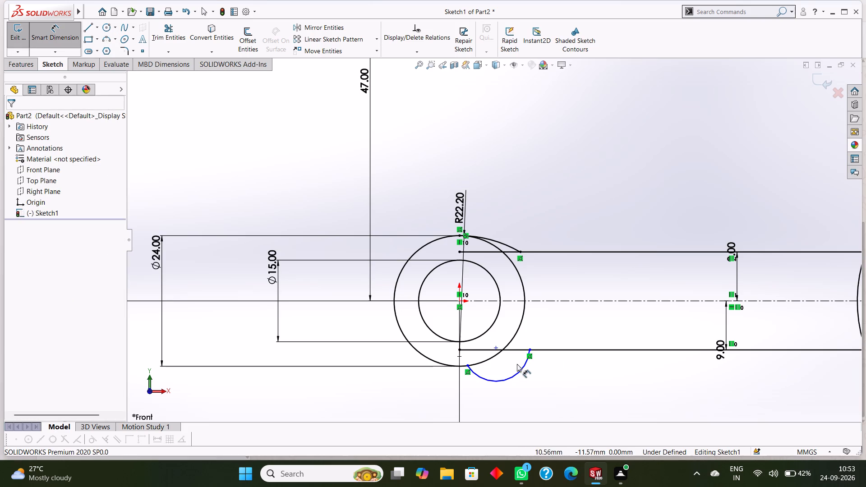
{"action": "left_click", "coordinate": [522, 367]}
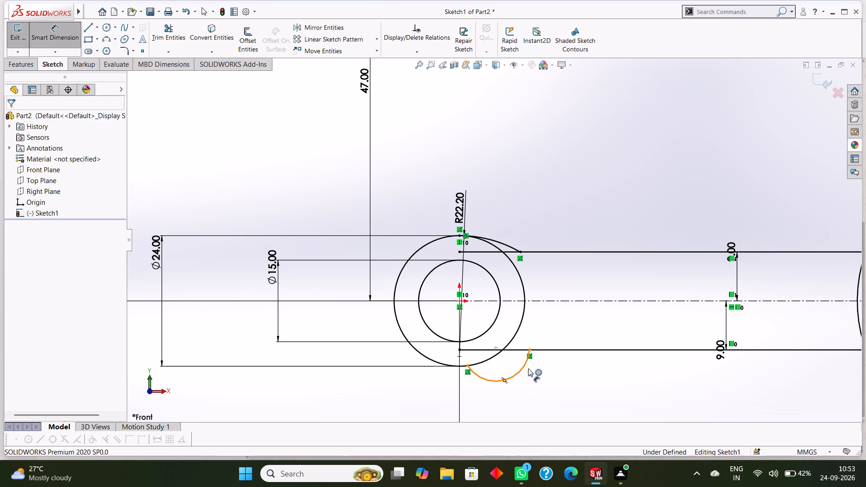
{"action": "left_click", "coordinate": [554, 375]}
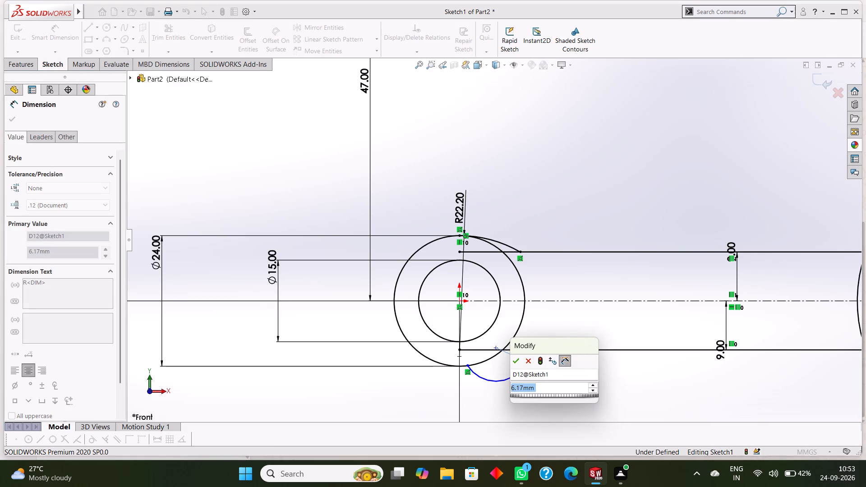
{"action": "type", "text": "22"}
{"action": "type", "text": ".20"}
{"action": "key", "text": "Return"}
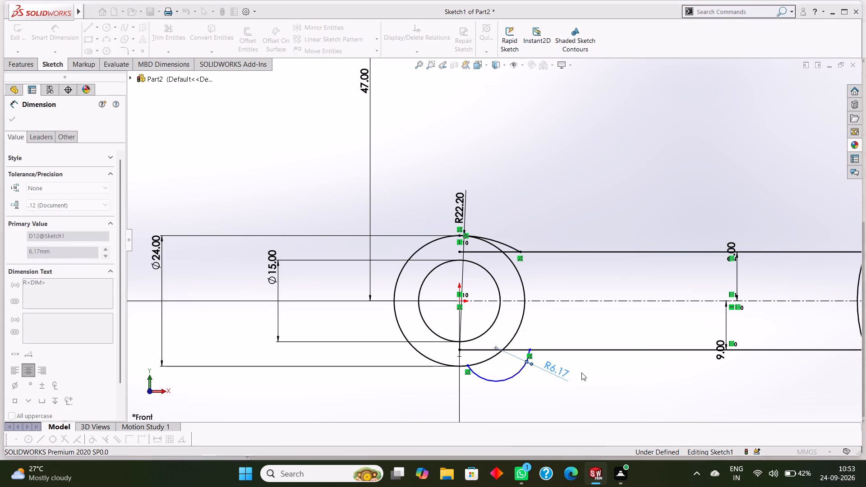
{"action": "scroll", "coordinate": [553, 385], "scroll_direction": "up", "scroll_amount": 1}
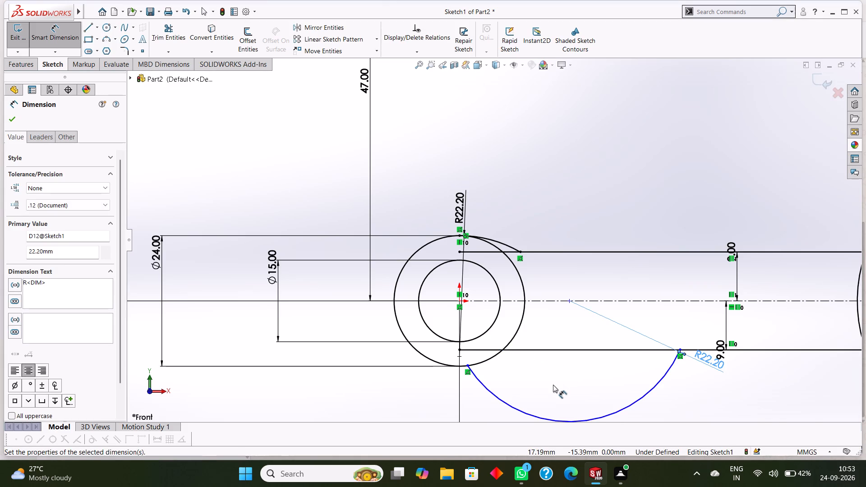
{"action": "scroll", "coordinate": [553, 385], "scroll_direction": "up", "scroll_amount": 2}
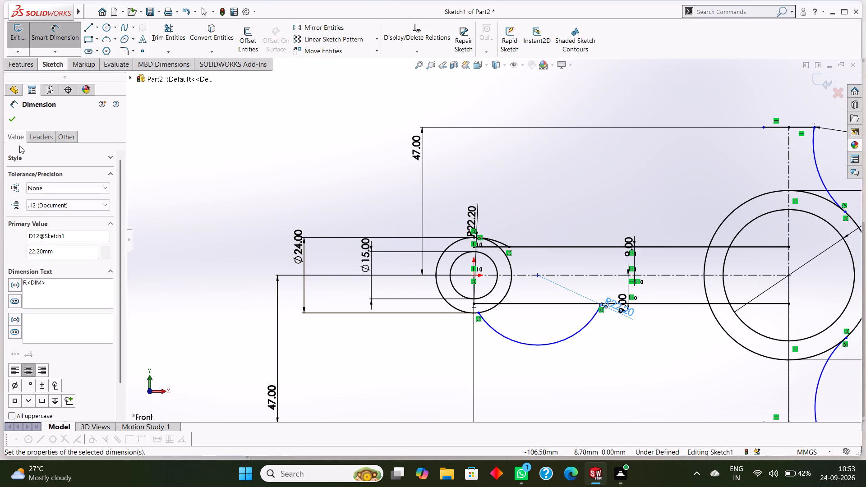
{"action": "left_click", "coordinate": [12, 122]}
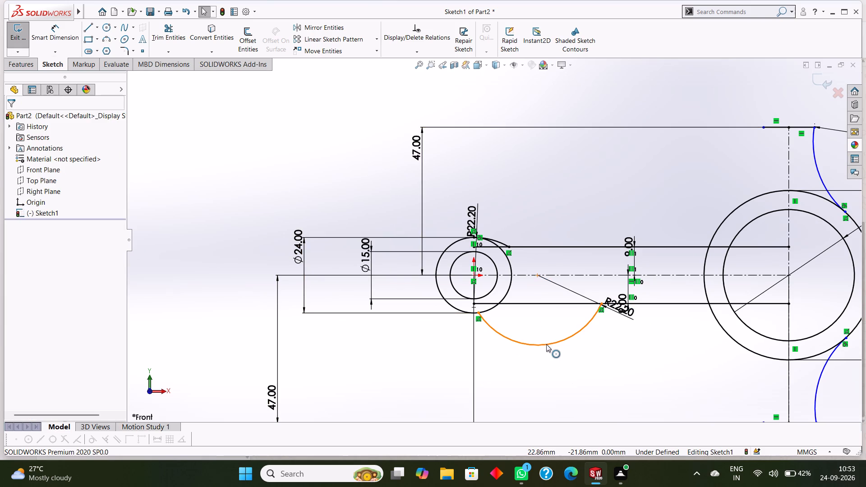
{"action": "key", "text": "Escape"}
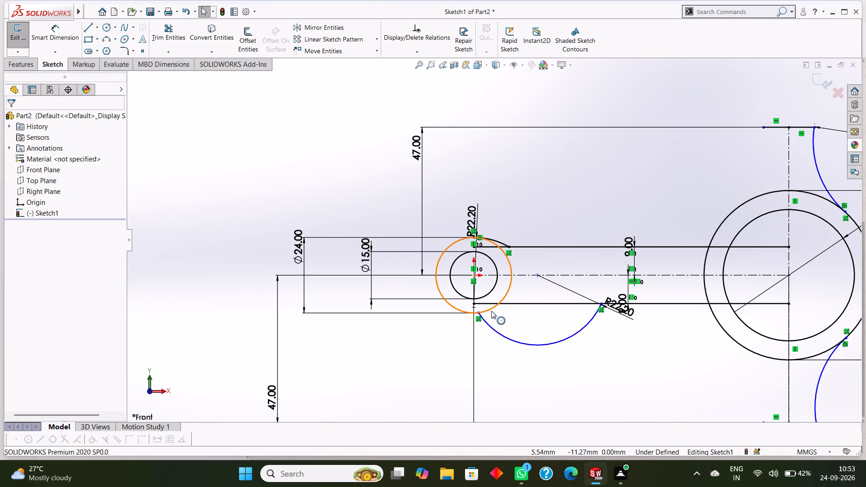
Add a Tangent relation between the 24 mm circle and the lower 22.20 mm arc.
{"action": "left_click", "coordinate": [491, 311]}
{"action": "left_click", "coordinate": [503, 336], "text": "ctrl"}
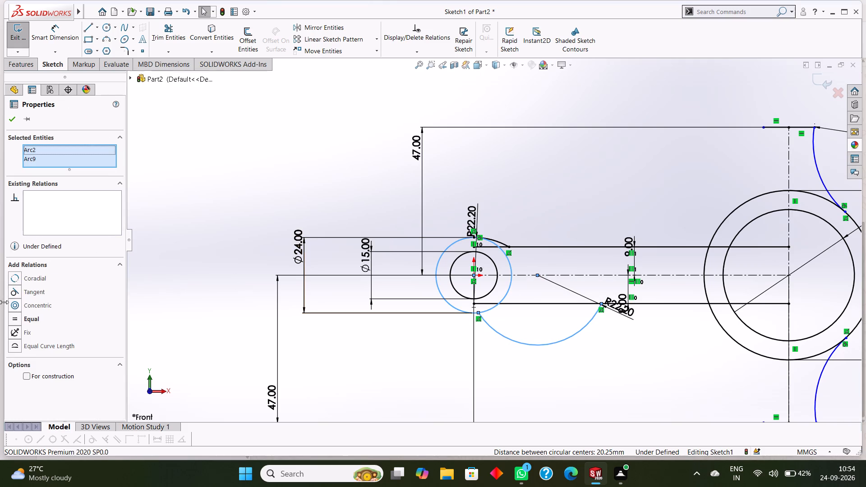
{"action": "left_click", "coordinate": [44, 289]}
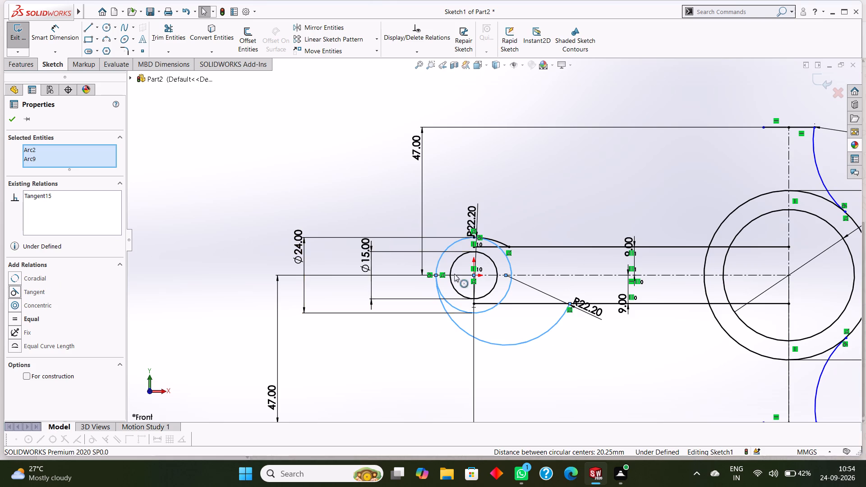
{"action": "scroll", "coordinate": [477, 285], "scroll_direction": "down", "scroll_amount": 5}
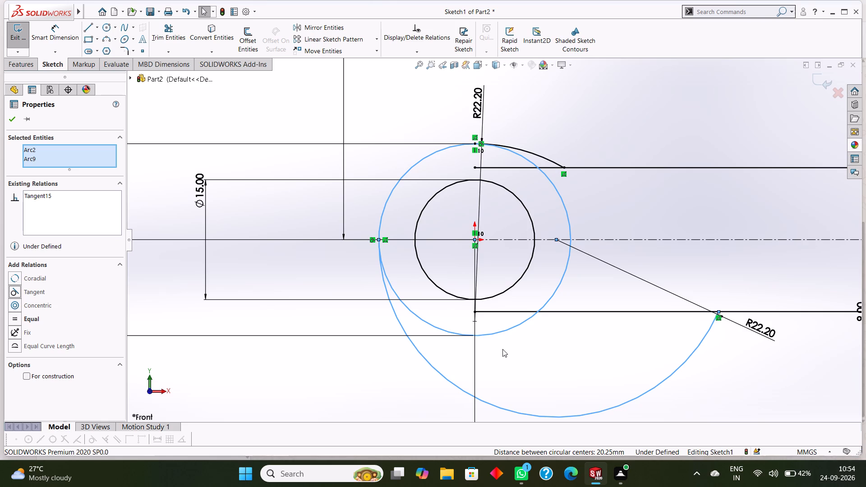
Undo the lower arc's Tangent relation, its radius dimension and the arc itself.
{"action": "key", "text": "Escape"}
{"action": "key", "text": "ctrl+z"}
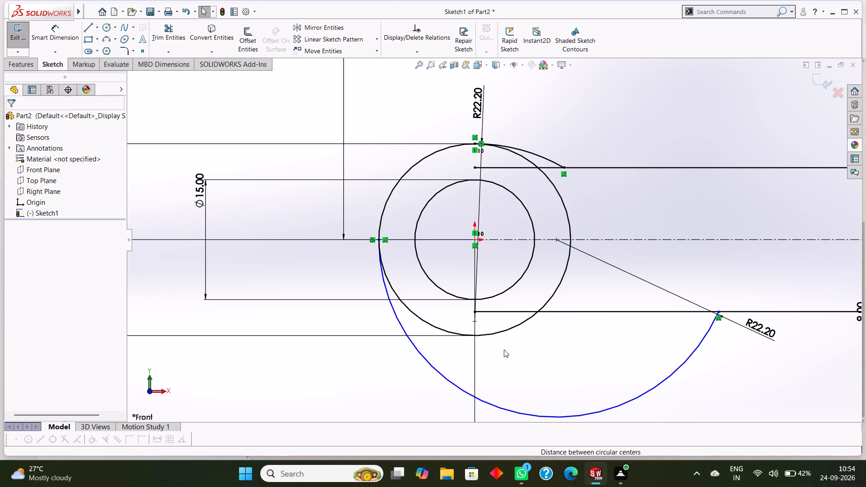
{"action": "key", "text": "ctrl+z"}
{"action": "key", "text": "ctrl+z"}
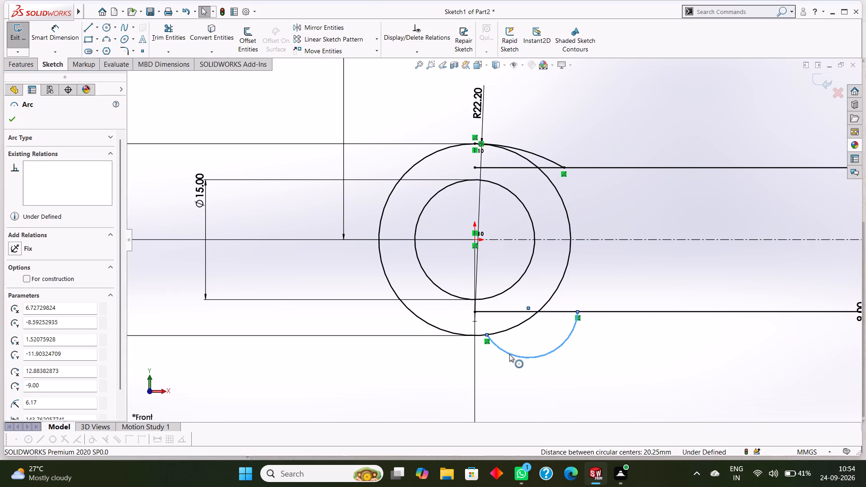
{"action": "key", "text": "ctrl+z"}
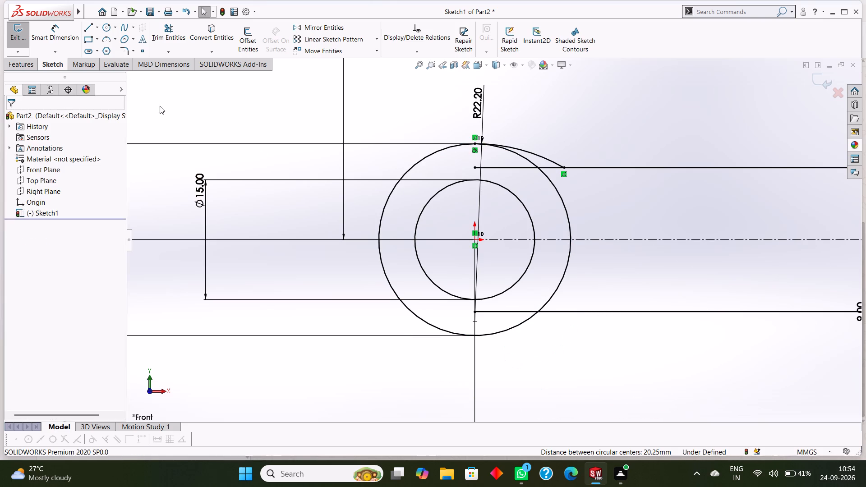
Draw a three-point arc of 24 mm radius from the bottom of the 24 mm circle to the lower offset line.
{"action": "left_click", "coordinate": [107, 38]}
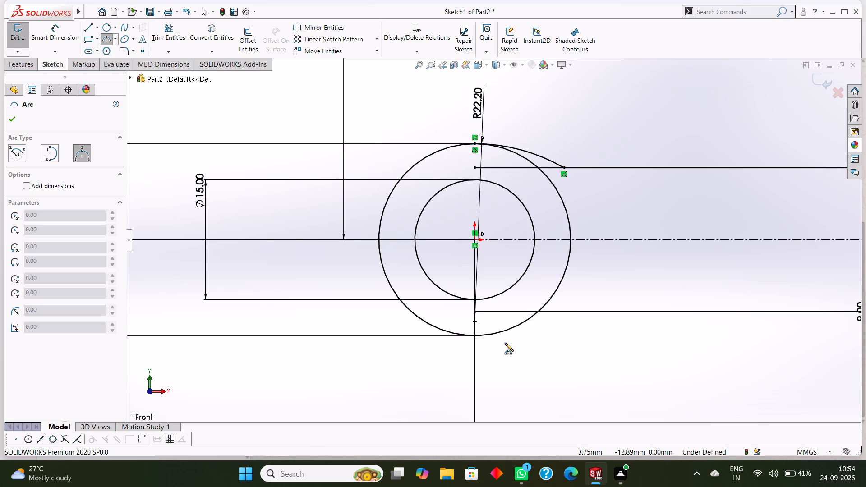
{"action": "left_click", "coordinate": [474, 338]}
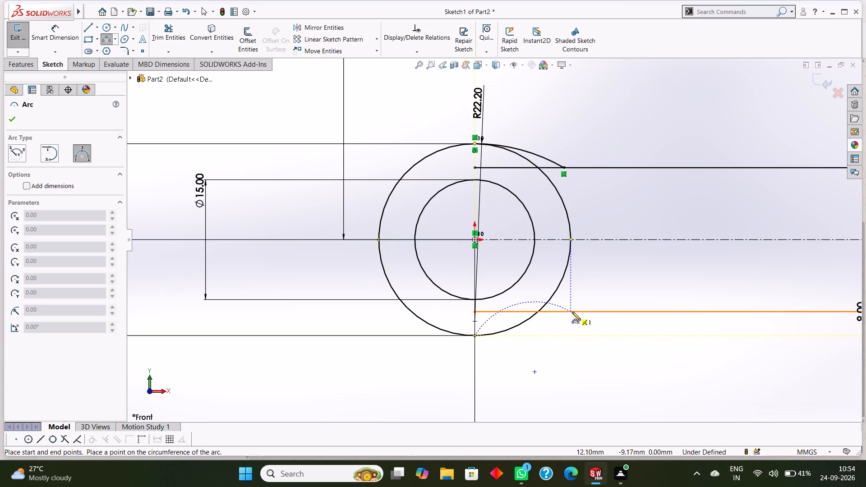
{"action": "left_click", "coordinate": [573, 310]}
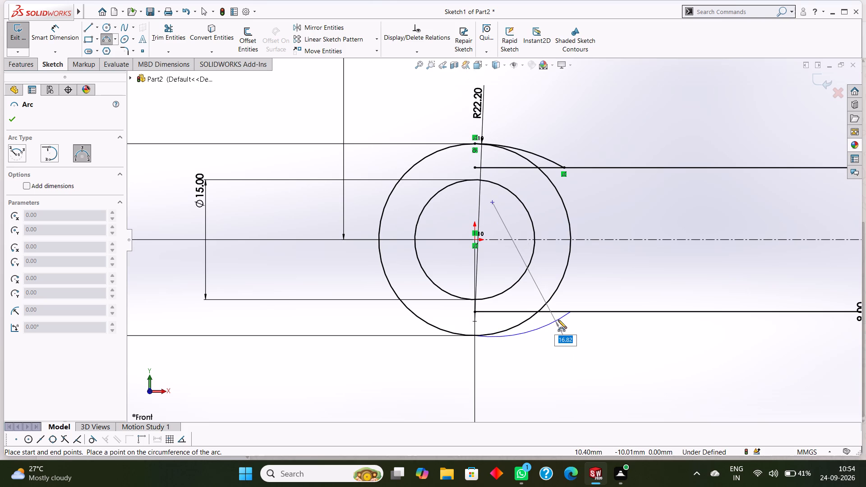
{"action": "type", "text": "24"}
{"action": "key", "text": "Return"}
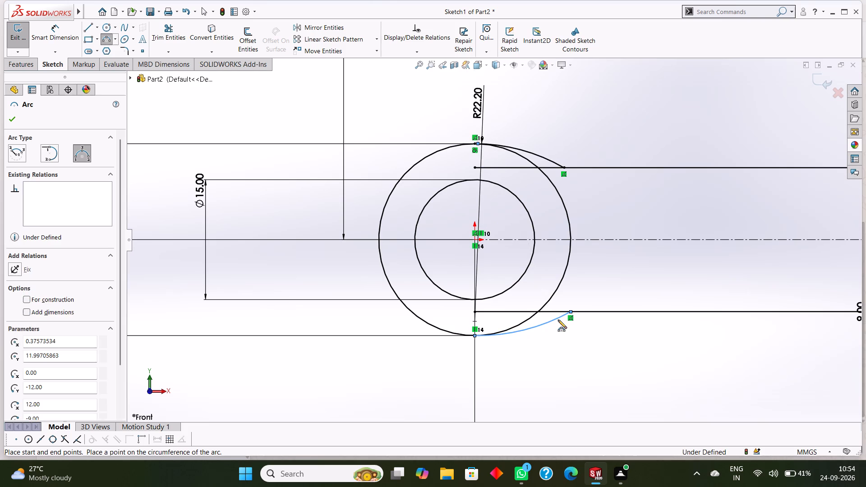
{"action": "left_click", "coordinate": [10, 120]}
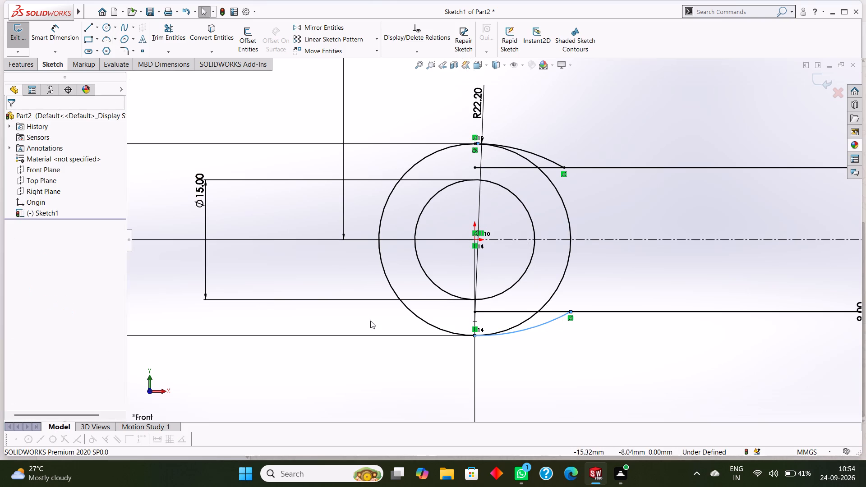
Dimension the radius of the lower blend arc as 24 mm.
{"action": "key", "text": "Escape"}
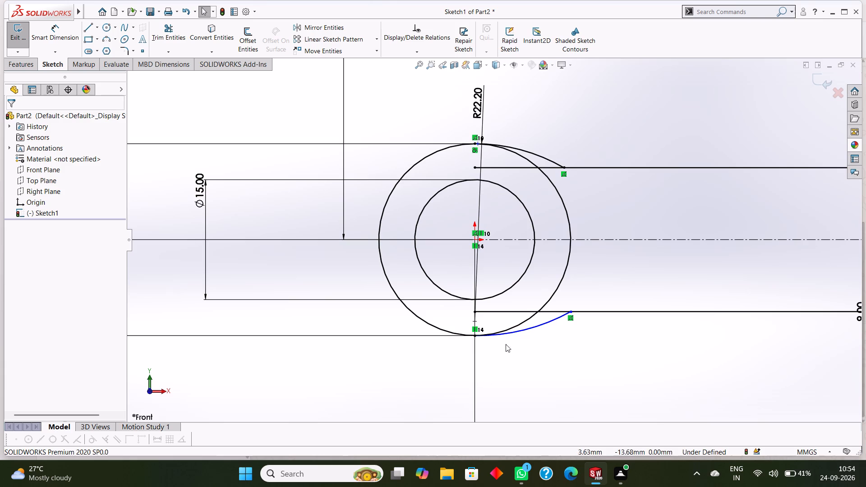
{"action": "left_click", "coordinate": [558, 287]}
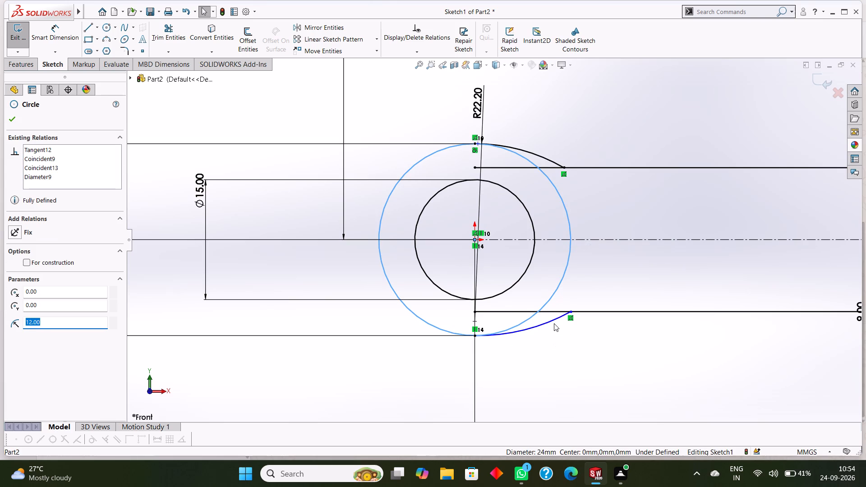
{"action": "key", "text": "Escape"}
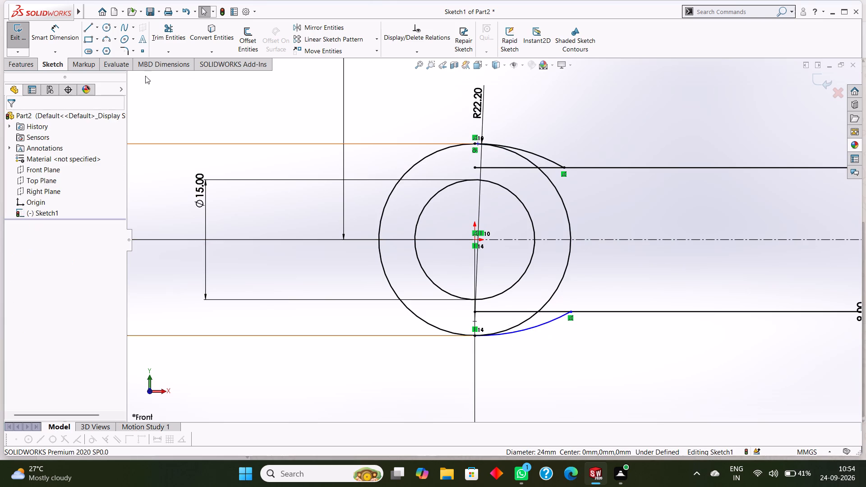
{"action": "left_click", "coordinate": [56, 39]}
{"action": "left_click", "coordinate": [532, 331]}
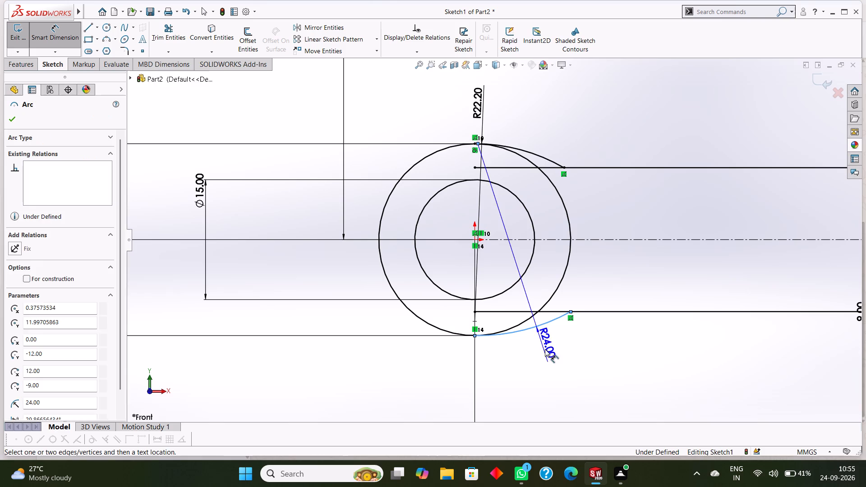
{"action": "left_click", "coordinate": [549, 358]}
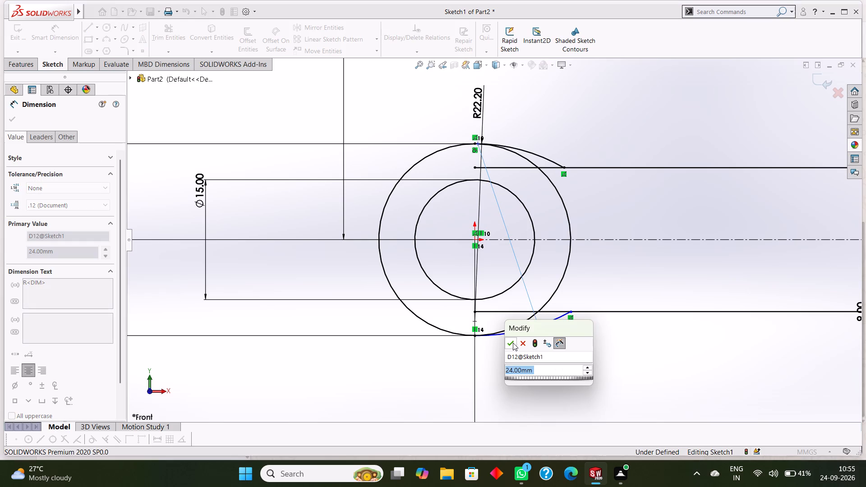
{"action": "left_click", "coordinate": [513, 342]}
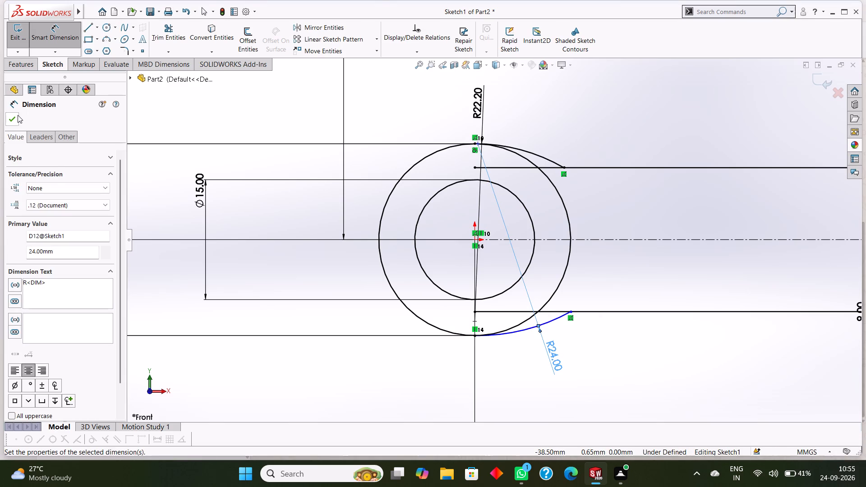
{"action": "left_click", "coordinate": [18, 115]}
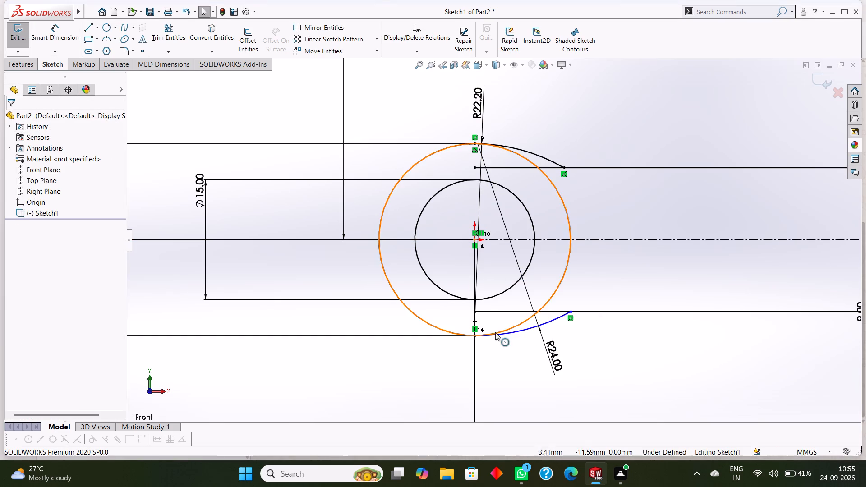
Add a Tangent relation between the 24 mm circle and the lower blend arc.
{"action": "left_click", "coordinate": [561, 284]}
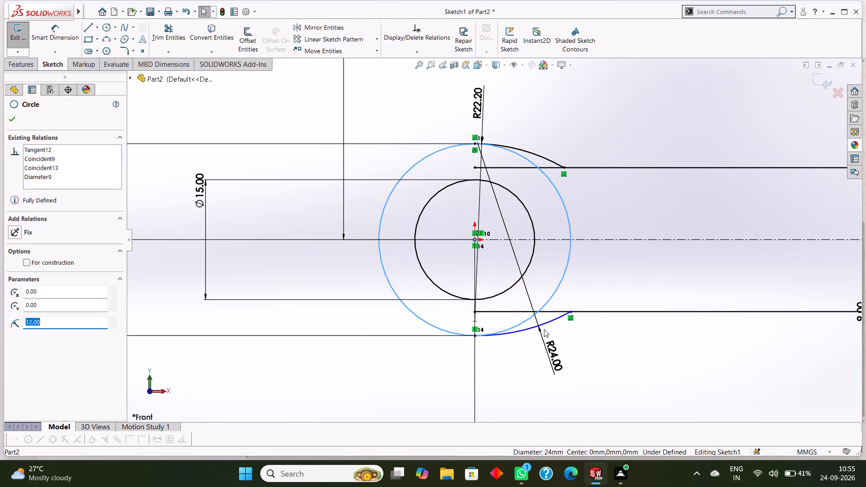
{"action": "left_click", "coordinate": [553, 323], "text": "ctrl"}
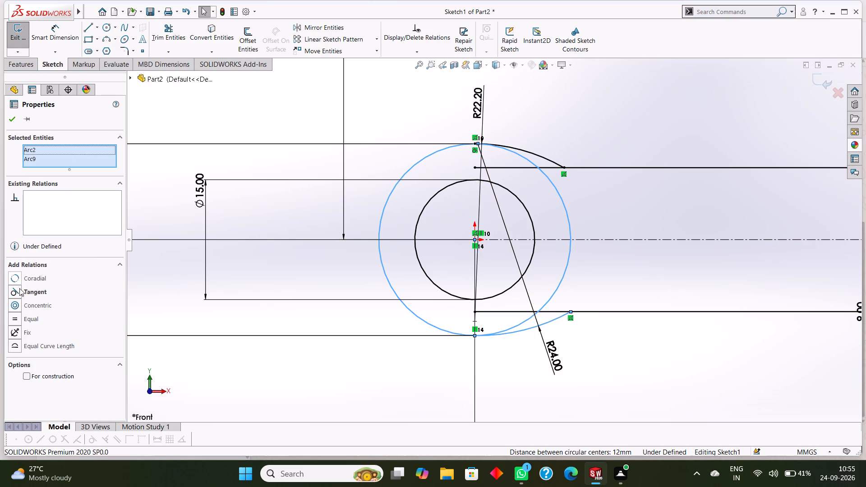
{"action": "left_click", "coordinate": [35, 289]}
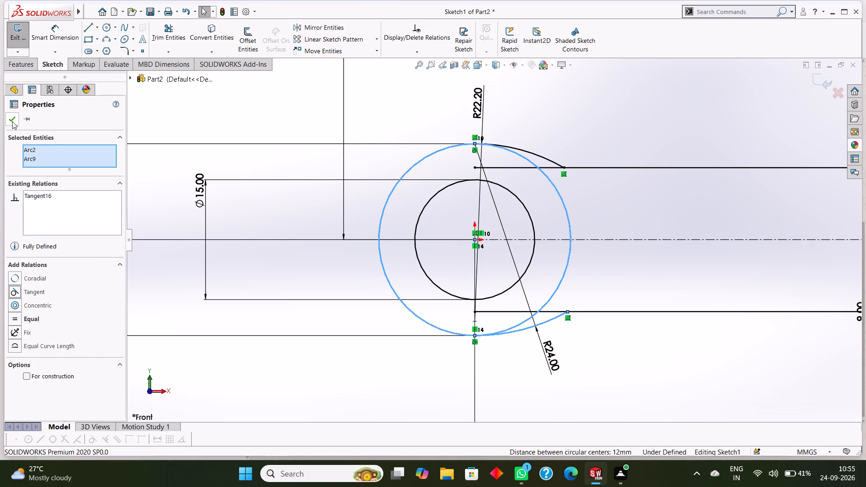
{"action": "left_click", "coordinate": [12, 120]}
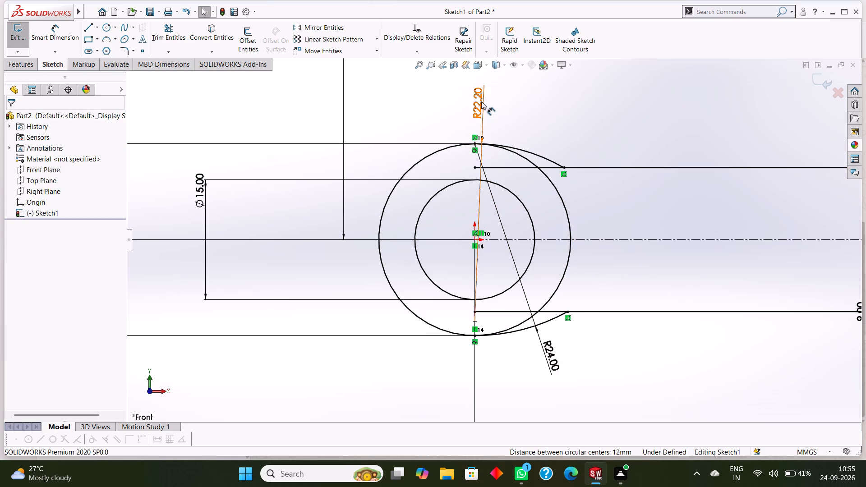
Set the upper blend arc's radius to 24 mm.
{"action": "double_click", "coordinate": [480, 101]}
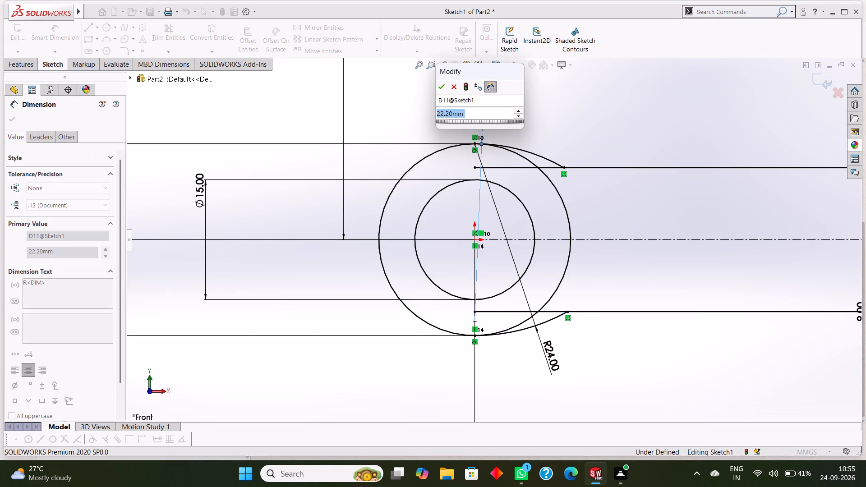
{"action": "type", "text": "24"}
{"action": "key", "text": "Return"}
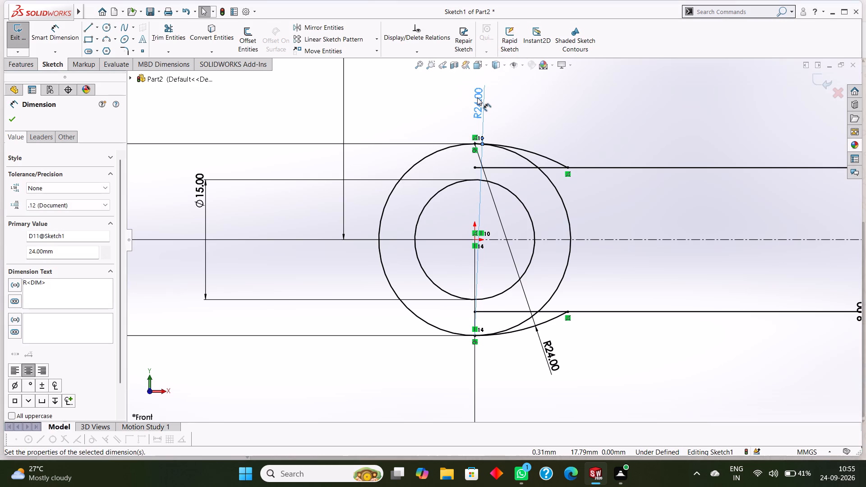
{"action": "left_click", "coordinate": [13, 117]}
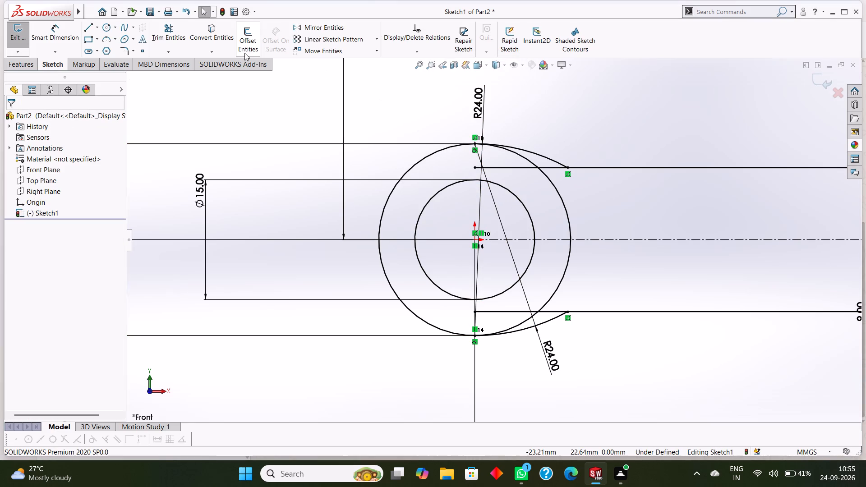
Using Trim to closest, remove both offset line ends inside the 24 mm circle and the circle's portion between the two lines.
{"action": "left_click", "coordinate": [180, 38]}
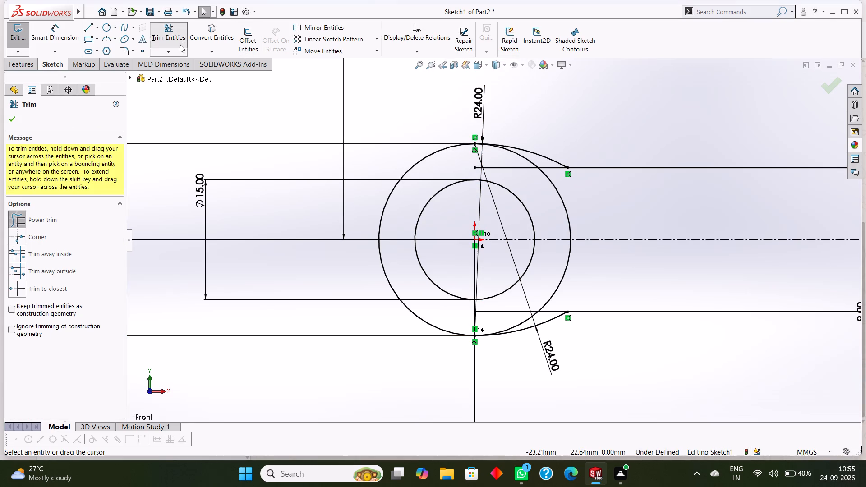
{"action": "left_click", "coordinate": [52, 288]}
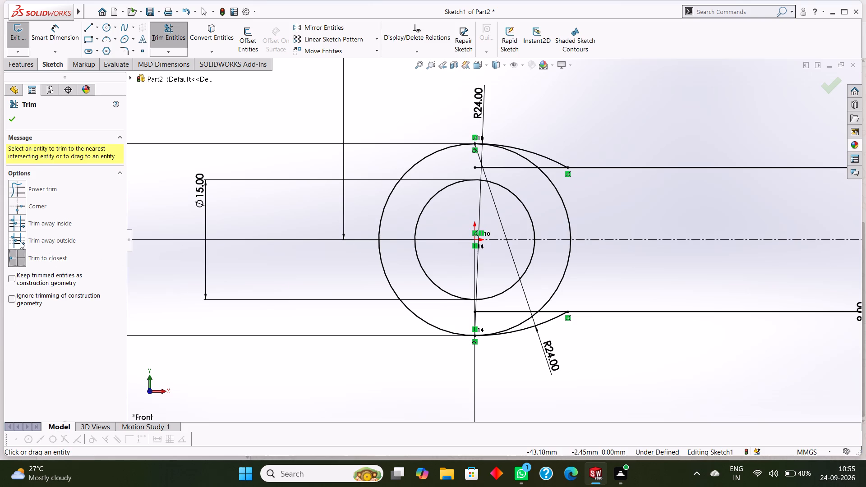
{"action": "left_click", "coordinate": [31, 260]}
{"action": "scroll", "coordinate": [473, 167], "scroll_direction": "down", "scroll_amount": 4}
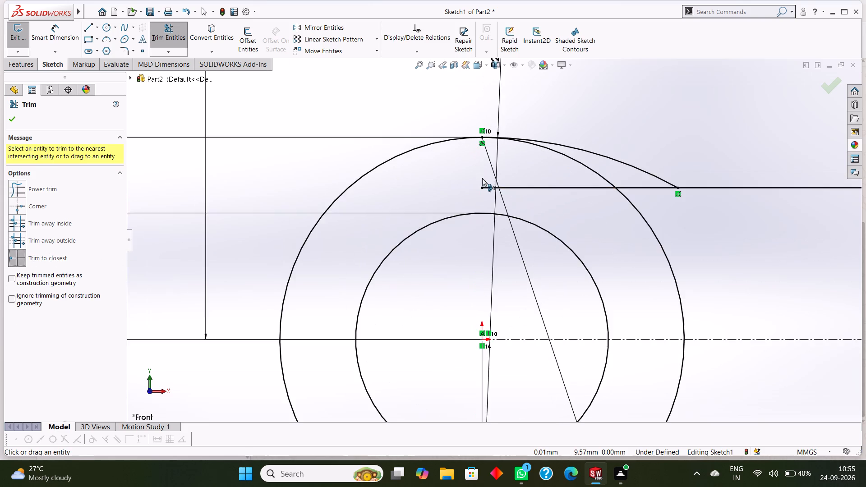
{"action": "scroll", "coordinate": [482, 178], "scroll_direction": "down", "scroll_amount": 2}
{"action": "left_click", "coordinate": [488, 198]}
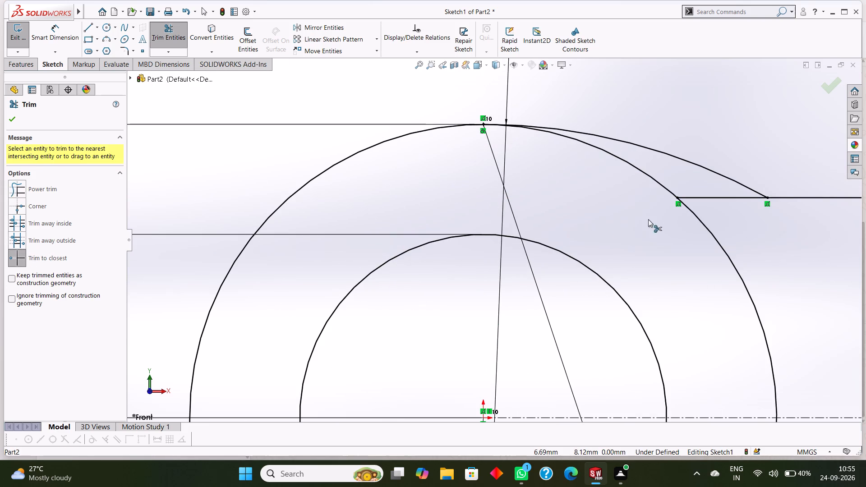
{"action": "scroll", "coordinate": [662, 219], "scroll_direction": "up", "scroll_amount": 4}
{"action": "scroll", "coordinate": [637, 256], "scroll_direction": "up", "scroll_amount": 1}
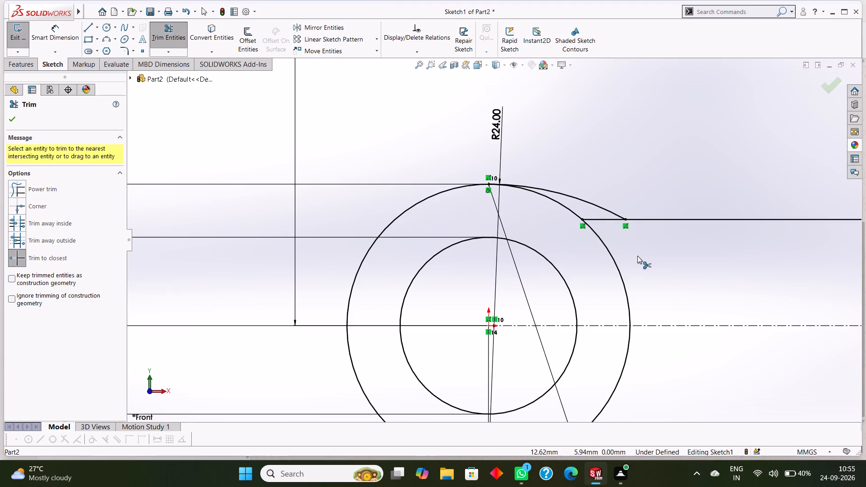
{"action": "scroll", "coordinate": [637, 256], "scroll_direction": "up", "scroll_amount": 1}
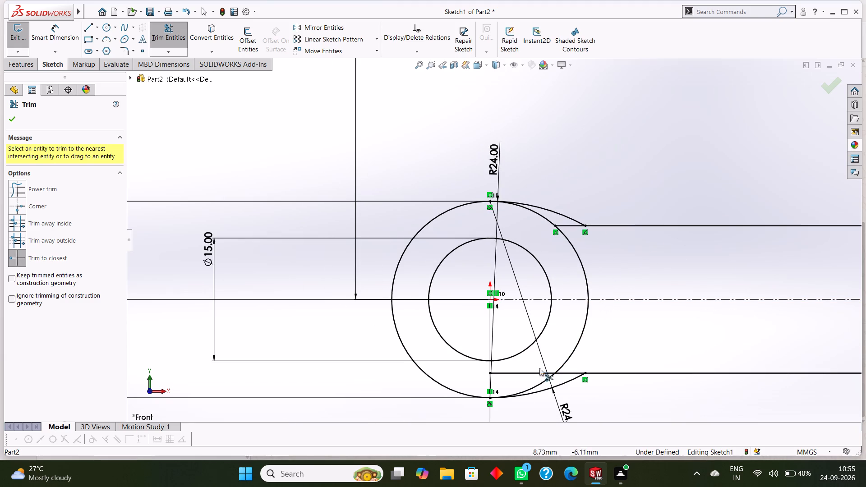
{"action": "left_click", "coordinate": [507, 373]}
{"action": "scroll", "coordinate": [546, 372], "scroll_direction": "down", "scroll_amount": 3}
{"action": "left_click", "coordinate": [591, 301]}
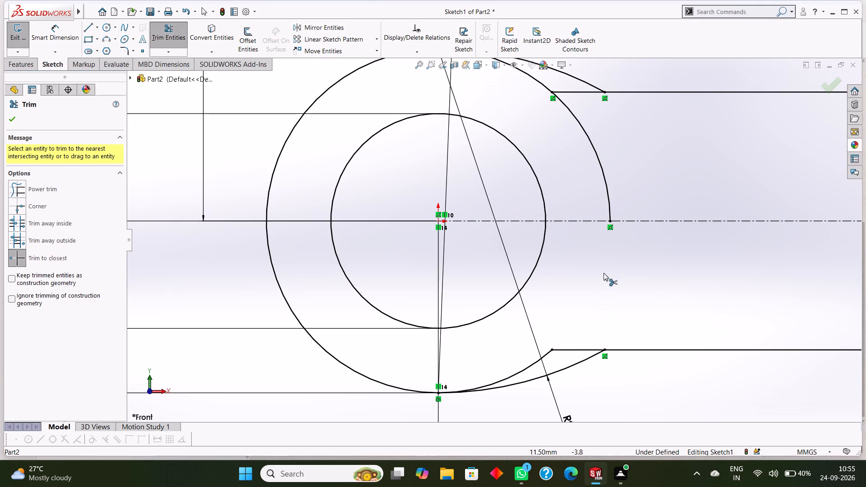
{"action": "left_click", "coordinate": [602, 165]}
Trim away the short upper line stub and the leftover 24 mm circle segment beneath the upper blend arc.
{"action": "scroll", "coordinate": [599, 174], "scroll_direction": "up", "scroll_amount": 2}
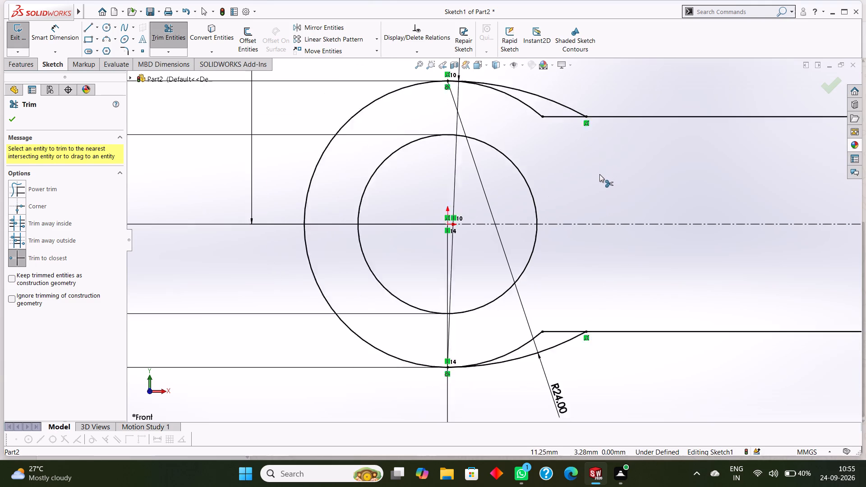
{"action": "scroll", "coordinate": [599, 174], "scroll_direction": "up", "scroll_amount": 2}
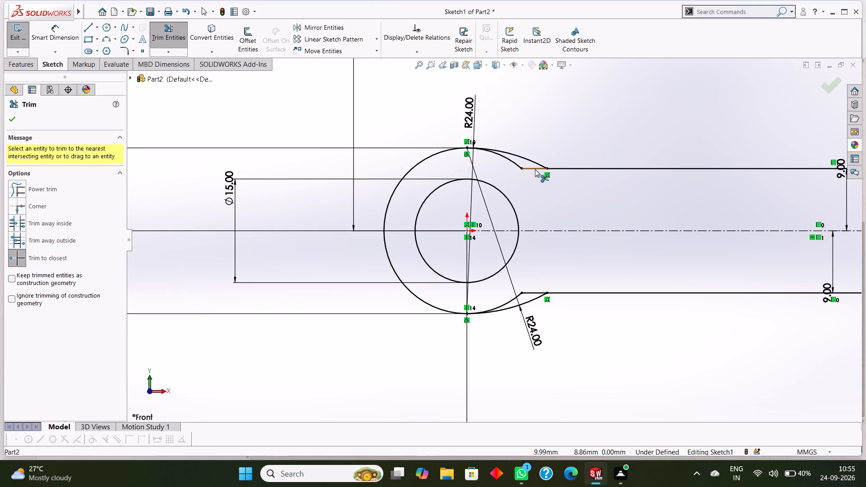
{"action": "left_click", "coordinate": [535, 169]}
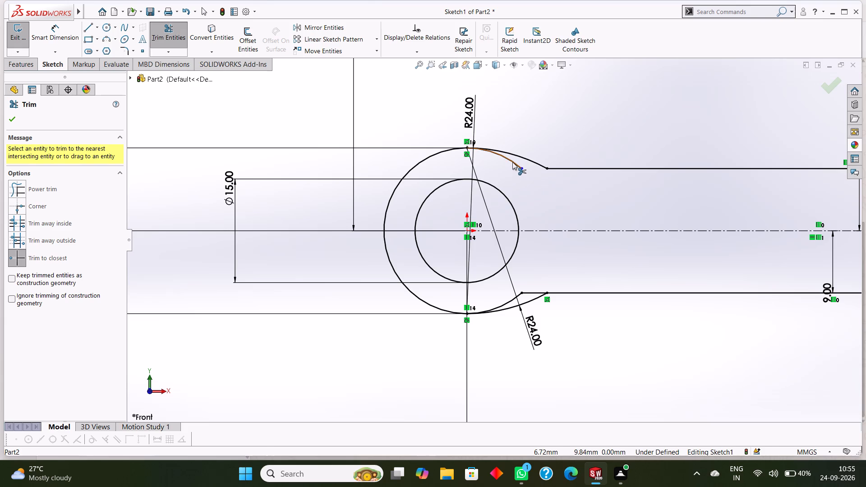
{"action": "left_click", "coordinate": [512, 162]}
Trim away the leftover 24 mm circle segment and short line stub inside the lower blend arc, and finish trimming.
{"action": "scroll", "coordinate": [540, 214], "scroll_direction": "up", "scroll_amount": 2}
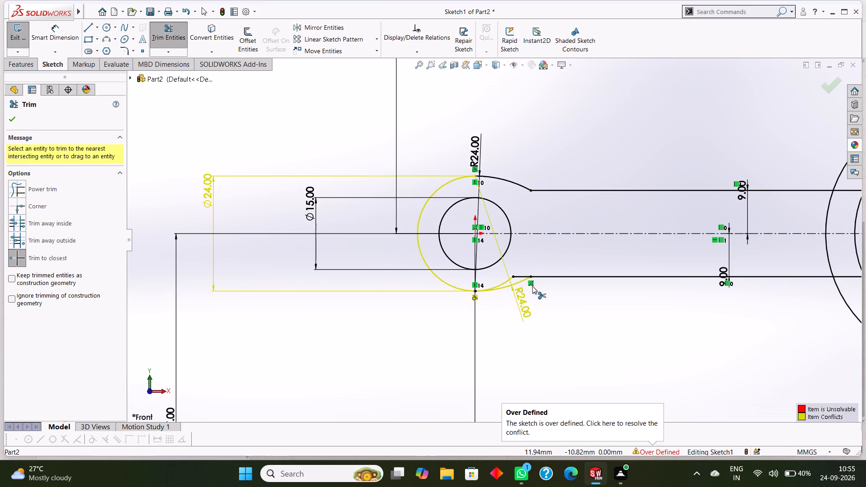
{"action": "scroll", "coordinate": [532, 289], "scroll_direction": "down", "scroll_amount": 5}
{"action": "scroll", "coordinate": [505, 283], "scroll_direction": "up", "scroll_amount": 3}
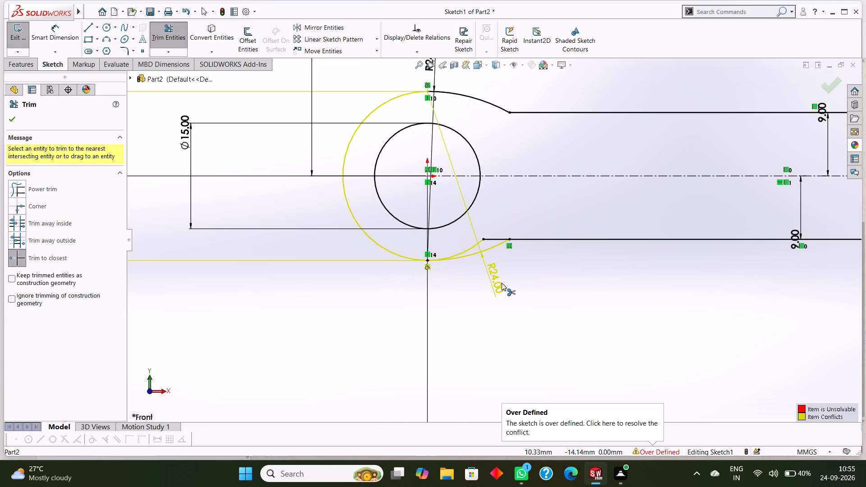
{"action": "scroll", "coordinate": [502, 283], "scroll_direction": "up", "scroll_amount": 1}
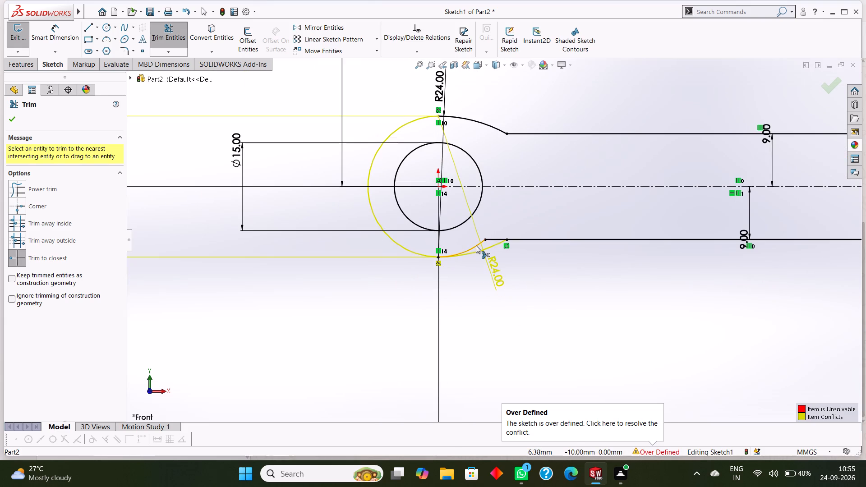
{"action": "scroll", "coordinate": [476, 245], "scroll_direction": "down", "scroll_amount": 6}
{"action": "left_click", "coordinate": [481, 248]}
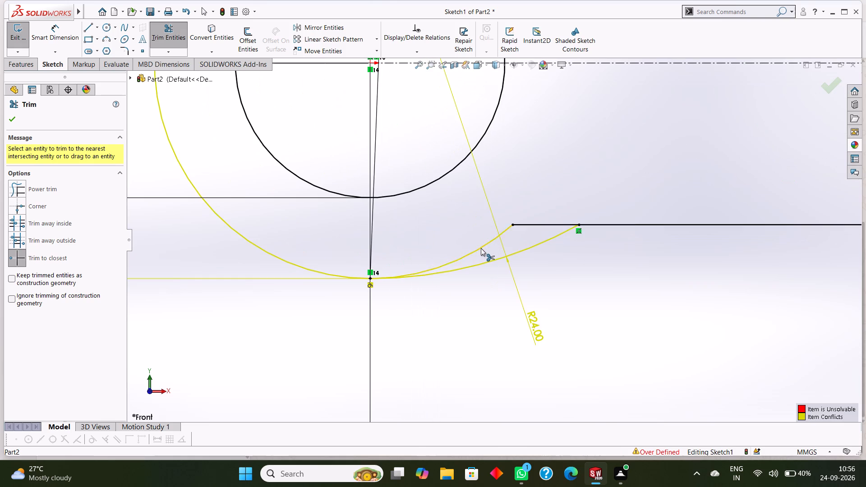
{"action": "left_click", "coordinate": [532, 224]}
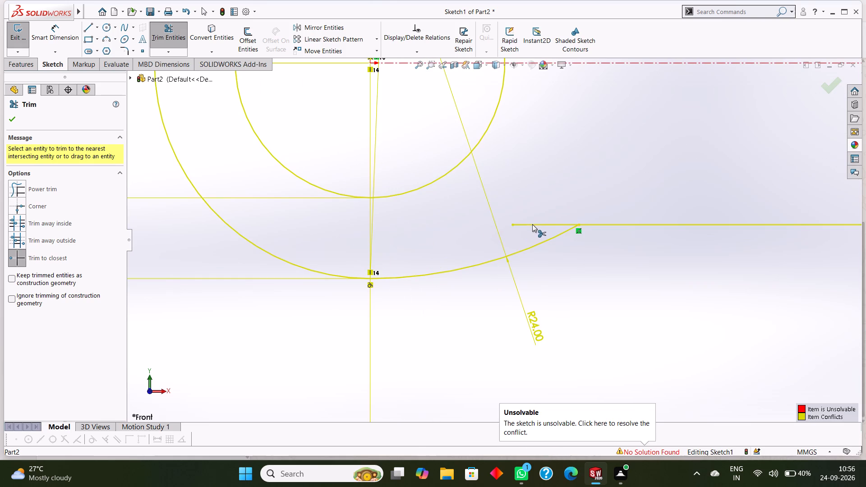
{"action": "scroll", "coordinate": [546, 256], "scroll_direction": "up", "scroll_amount": 10}
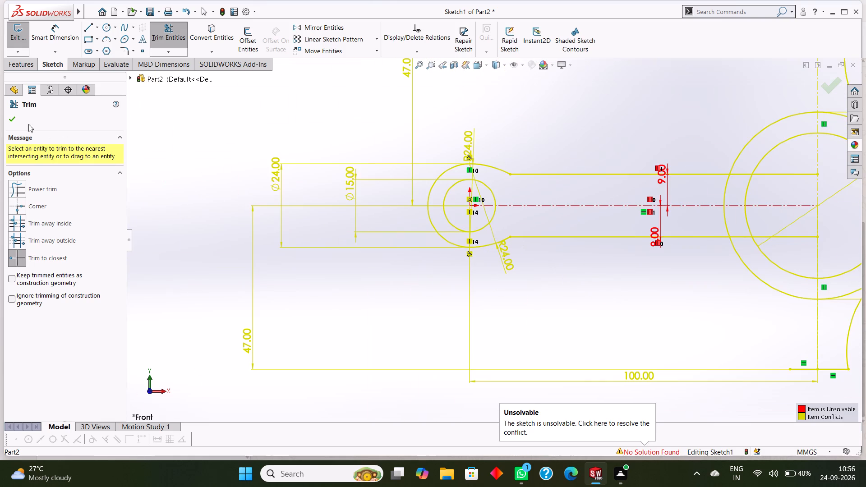
{"action": "left_click", "coordinate": [11, 120]}
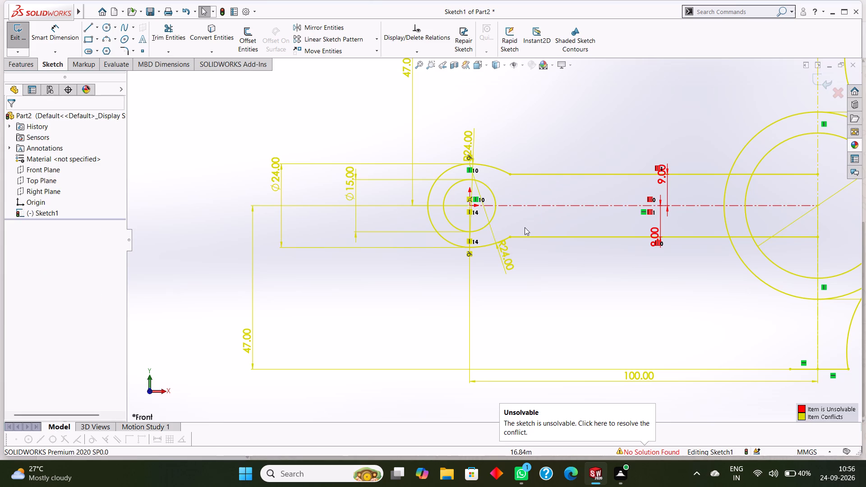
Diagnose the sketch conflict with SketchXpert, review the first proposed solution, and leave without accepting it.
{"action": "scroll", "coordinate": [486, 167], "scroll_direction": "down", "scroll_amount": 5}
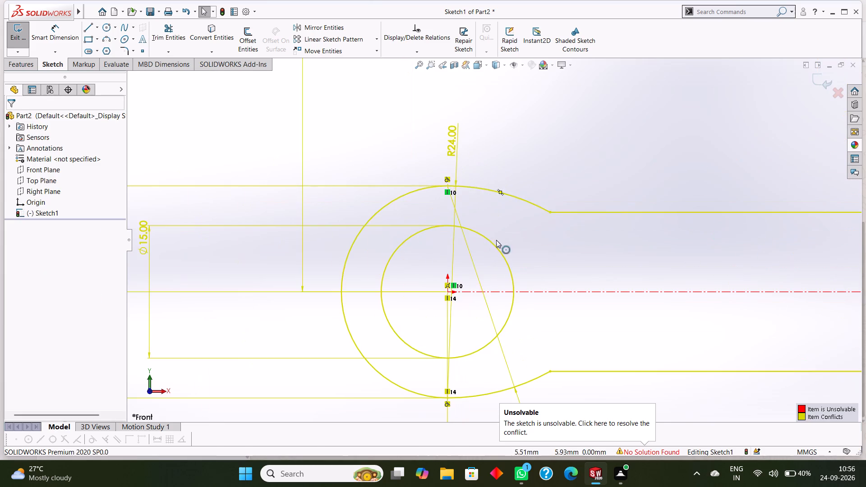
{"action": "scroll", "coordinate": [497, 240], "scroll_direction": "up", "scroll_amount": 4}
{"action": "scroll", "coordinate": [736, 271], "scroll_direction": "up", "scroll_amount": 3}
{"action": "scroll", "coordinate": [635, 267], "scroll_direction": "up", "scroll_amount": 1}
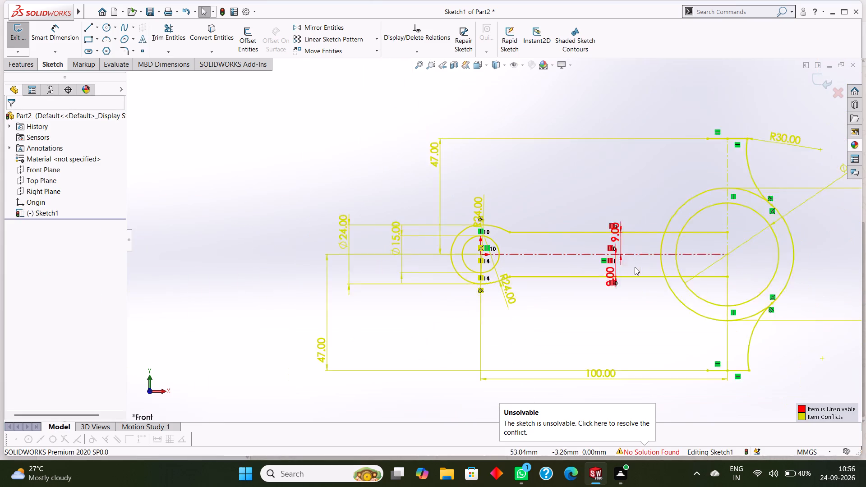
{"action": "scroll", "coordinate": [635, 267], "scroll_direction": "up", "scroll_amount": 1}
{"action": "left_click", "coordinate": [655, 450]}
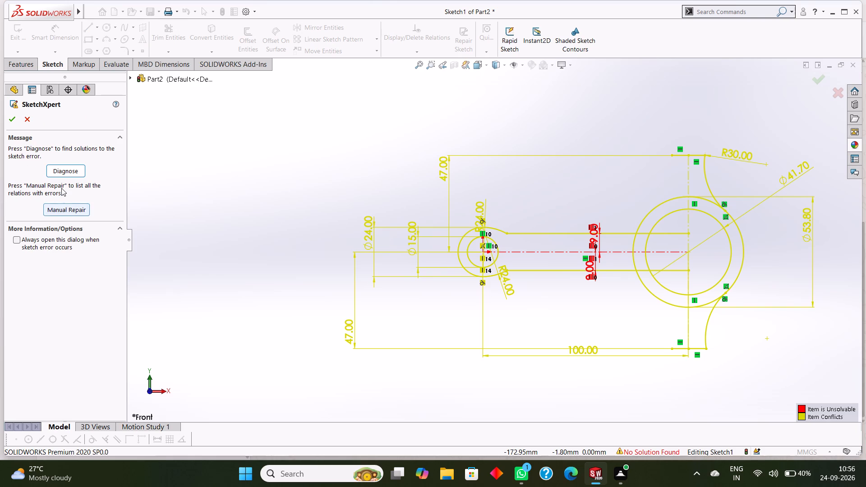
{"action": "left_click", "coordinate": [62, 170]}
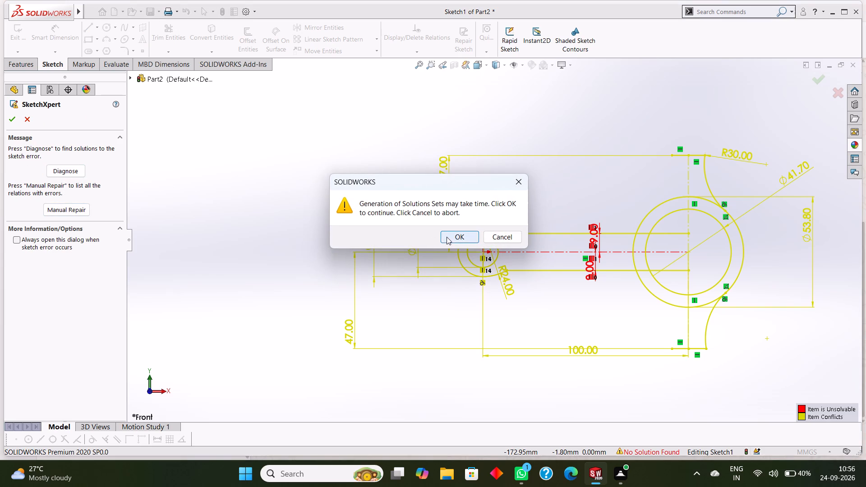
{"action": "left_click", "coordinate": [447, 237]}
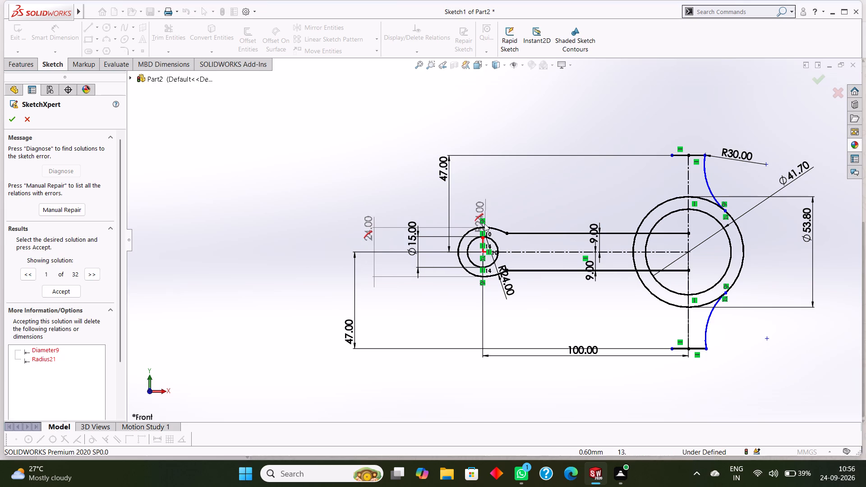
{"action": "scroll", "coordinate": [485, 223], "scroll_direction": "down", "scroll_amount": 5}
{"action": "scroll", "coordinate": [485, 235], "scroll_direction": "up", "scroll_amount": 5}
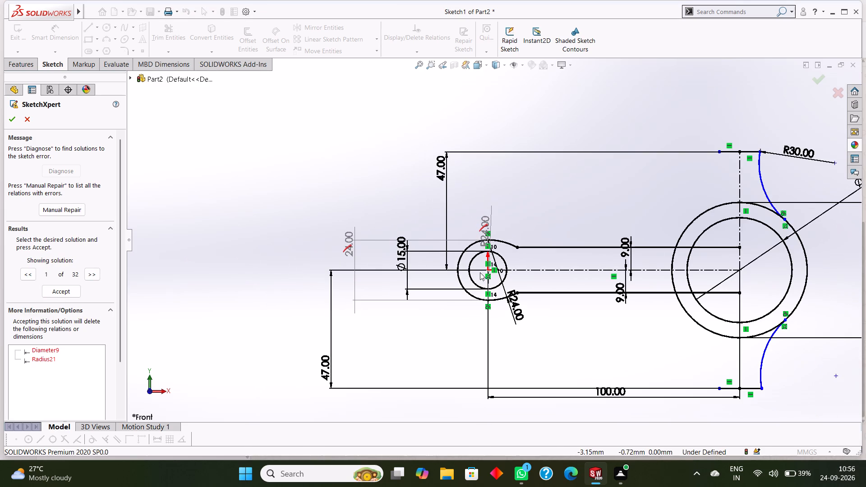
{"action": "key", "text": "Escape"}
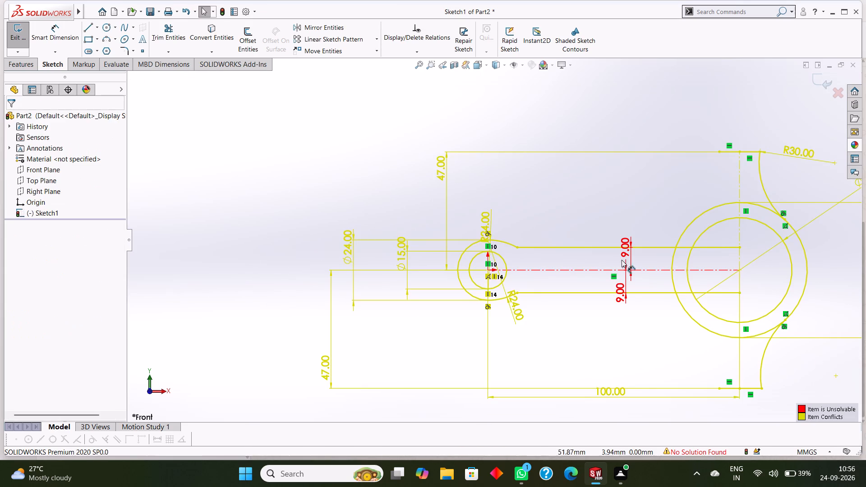
Delete the two conflicting 9 mm offset dimensions between the horizontal centerline and the upper and lower offset lines.
{"action": "scroll", "coordinate": [499, 247], "scroll_direction": "down", "scroll_amount": 7}
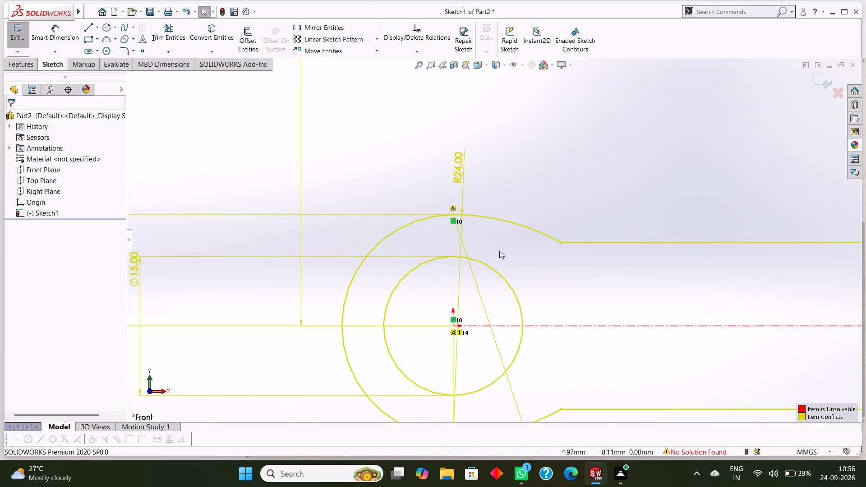
{"action": "scroll", "coordinate": [471, 254], "scroll_direction": "down", "scroll_amount": 2}
{"action": "scroll", "coordinate": [471, 254], "scroll_direction": "up", "scroll_amount": 6}
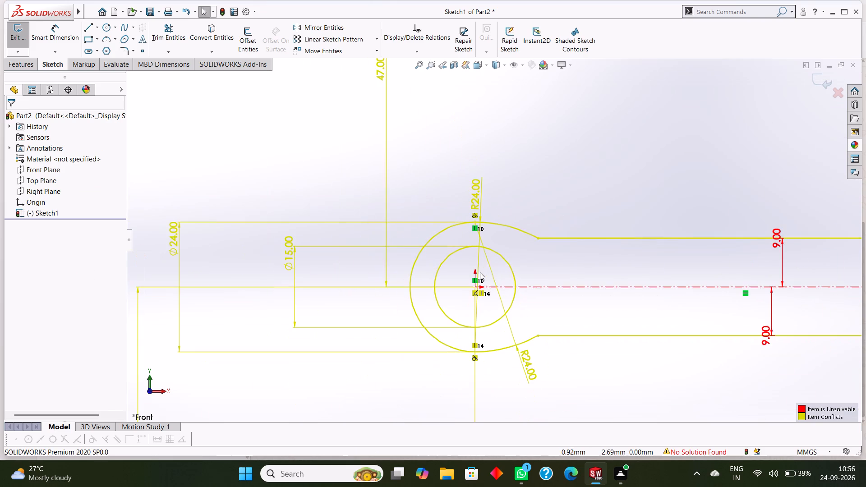
{"action": "scroll", "coordinate": [503, 301], "scroll_direction": "up", "scroll_amount": 2}
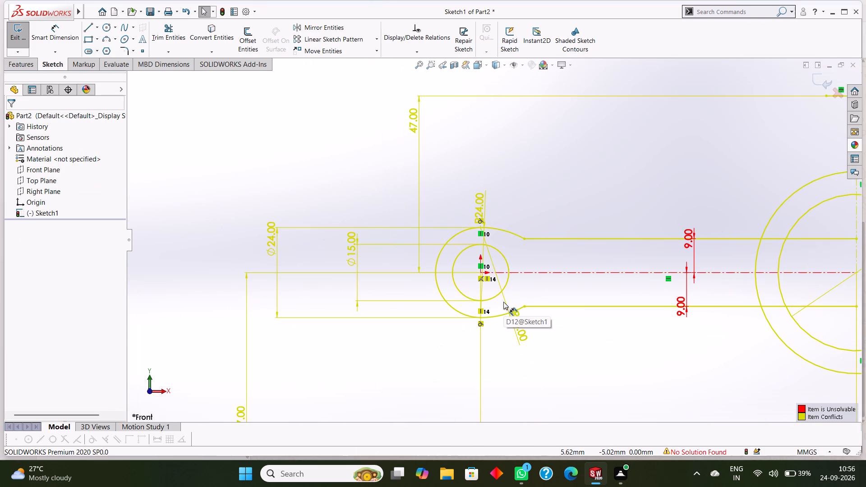
{"action": "right_click", "coordinate": [689, 245]}
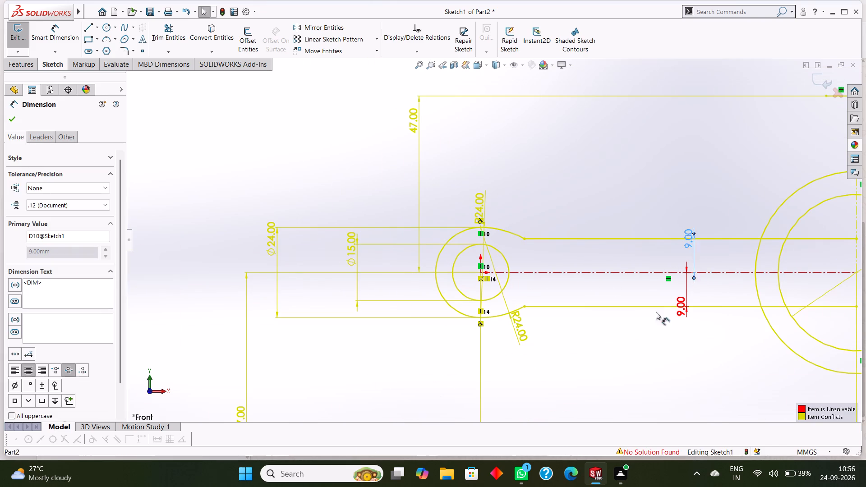
{"action": "left_click", "coordinate": [716, 342]}
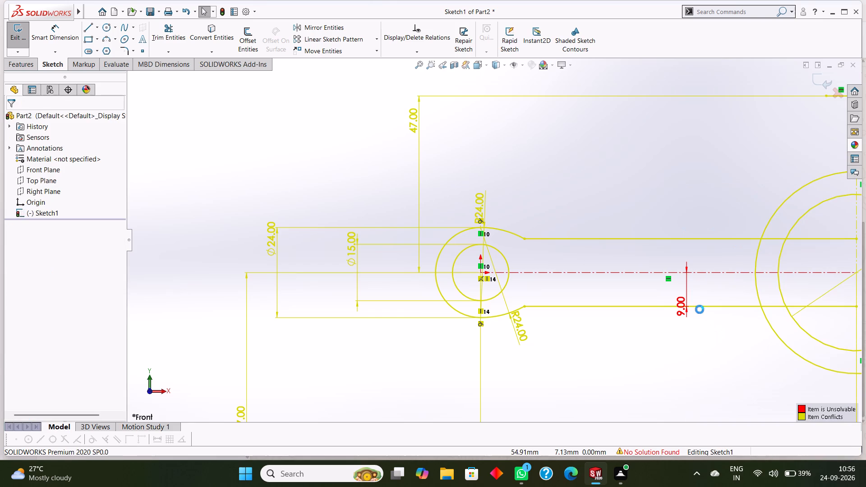
{"action": "right_click", "coordinate": [684, 293]}
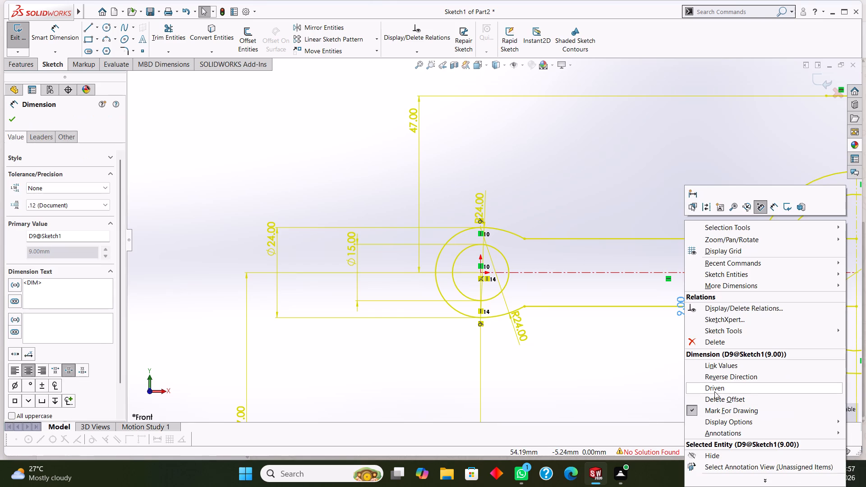
{"action": "left_click", "coordinate": [716, 339]}
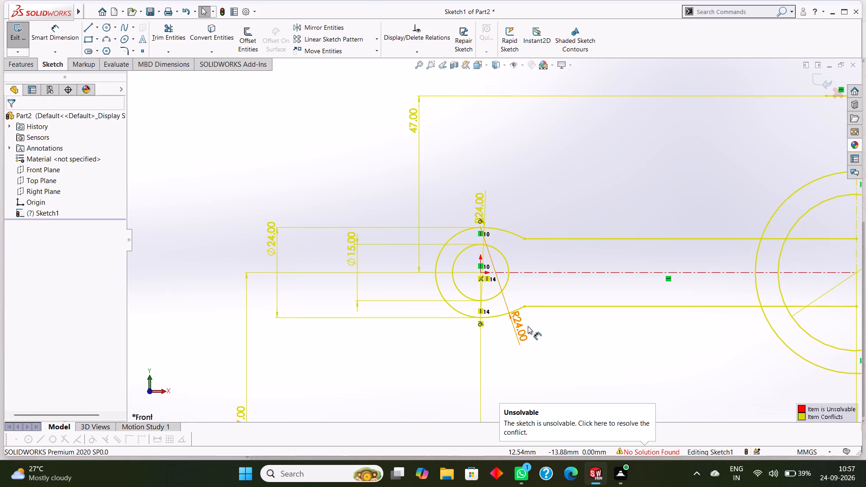
Delete the R24 radius dimensions of the lower and upper blend arcs.
{"action": "right_click", "coordinate": [516, 325]}
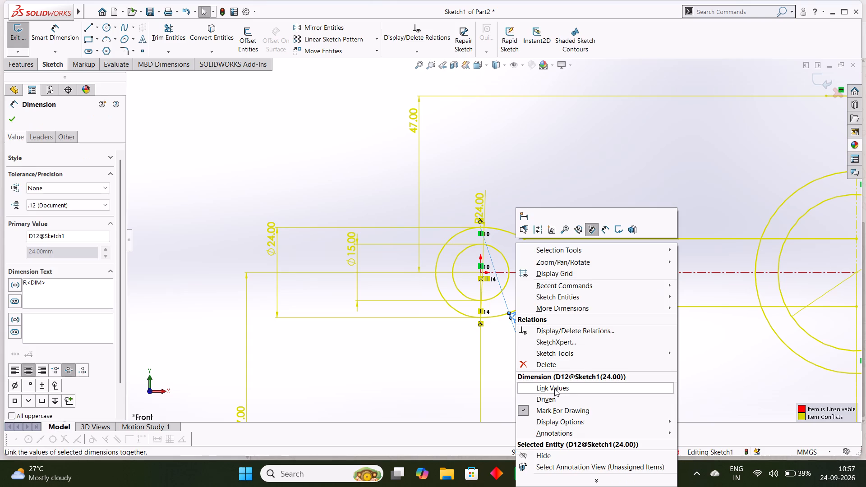
{"action": "left_click", "coordinate": [553, 368]}
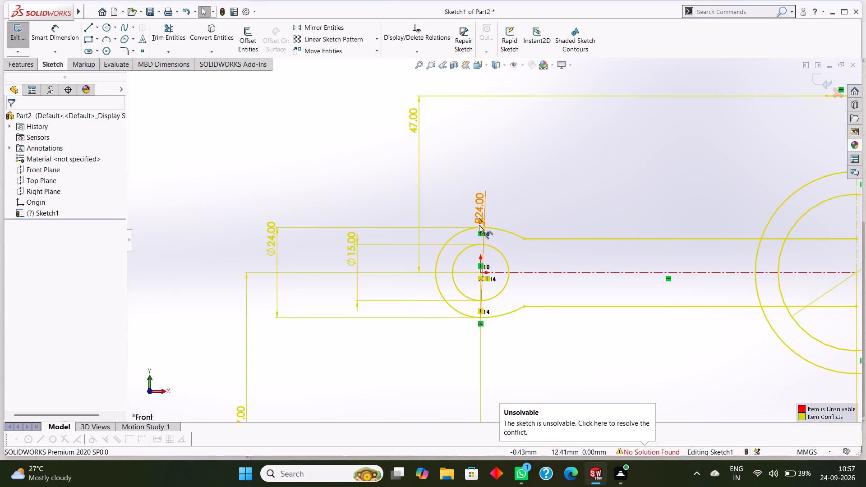
{"action": "right_click", "coordinate": [482, 211]}
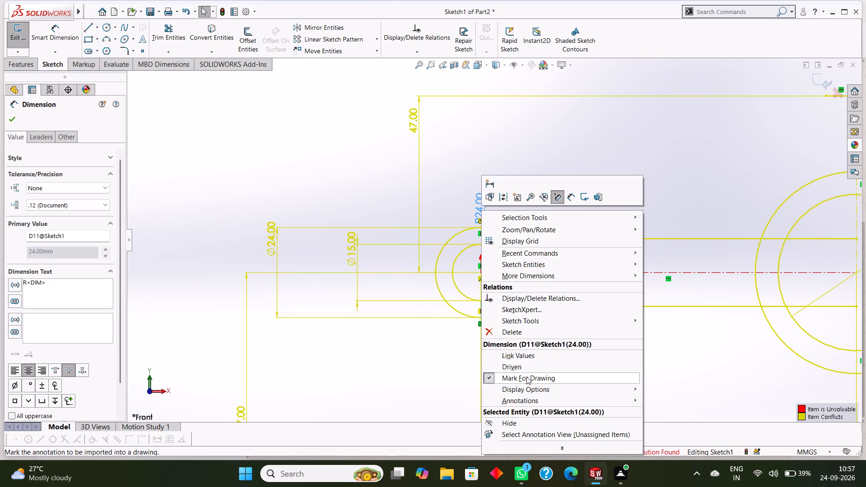
{"action": "left_click", "coordinate": [510, 334]}
Trim the ends of both outer offset lines back to the 53.8 mm circle, and finish trimming.
{"action": "scroll", "coordinate": [531, 341], "scroll_direction": "up", "scroll_amount": 3}
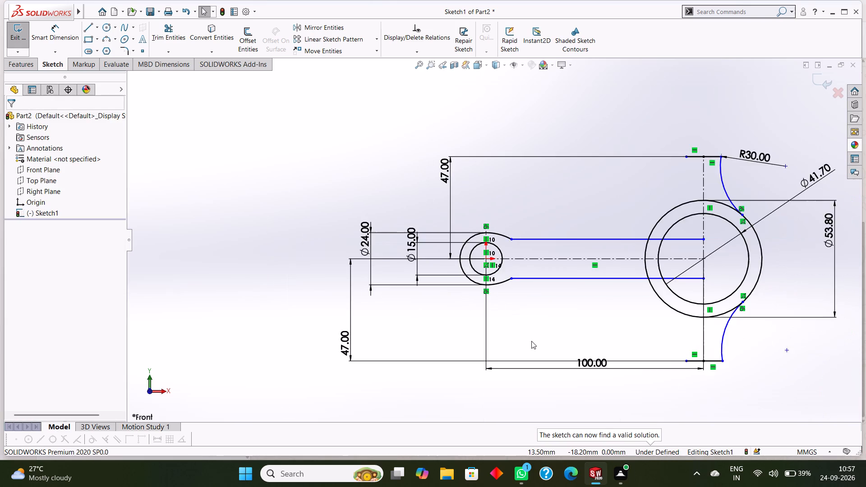
{"action": "scroll", "coordinate": [531, 341], "scroll_direction": "up", "scroll_amount": 3}
{"action": "scroll", "coordinate": [595, 286], "scroll_direction": "down", "scroll_amount": 3}
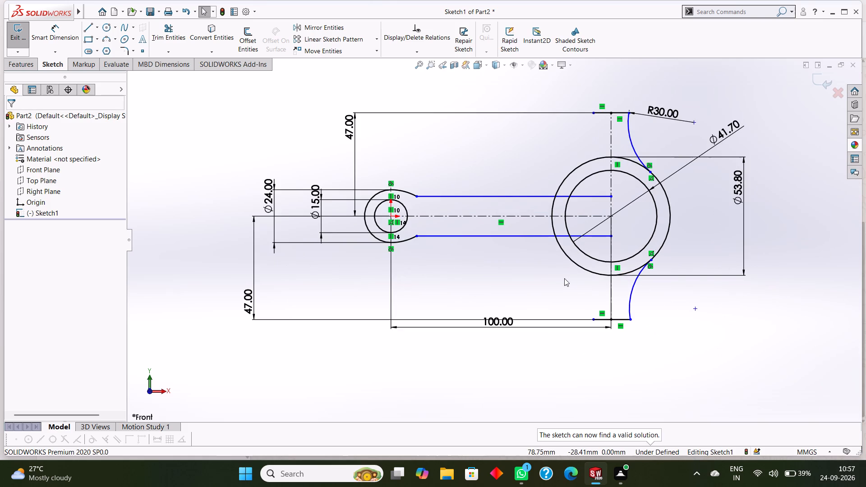
{"action": "left_click", "coordinate": [177, 32]}
{"action": "left_click", "coordinate": [595, 196]}
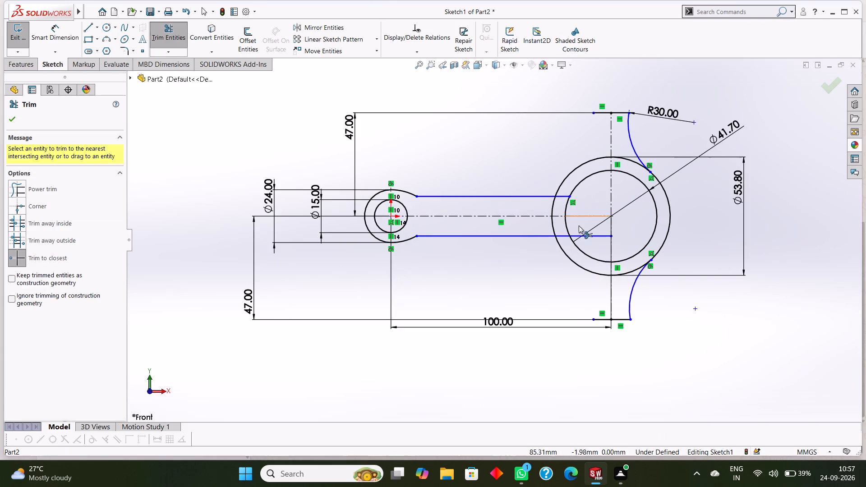
{"action": "left_click", "coordinate": [597, 238]}
{"action": "scroll", "coordinate": [567, 206], "scroll_direction": "down", "scroll_amount": 4}
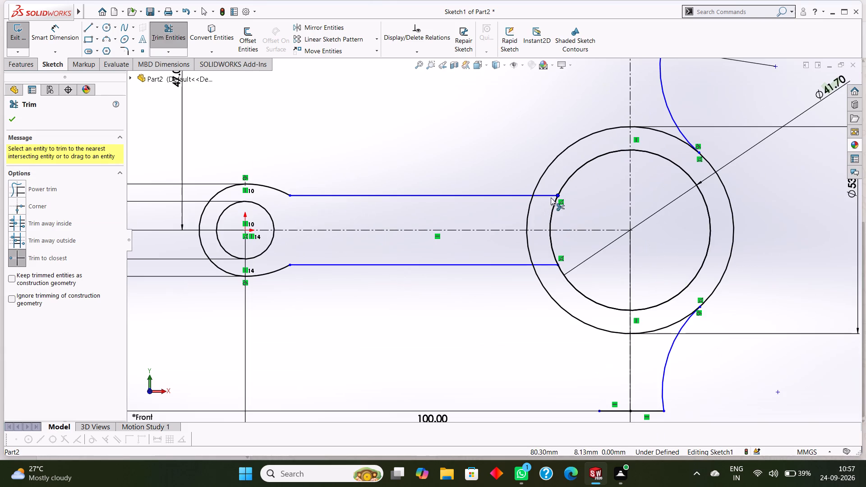
{"action": "left_click", "coordinate": [546, 196]}
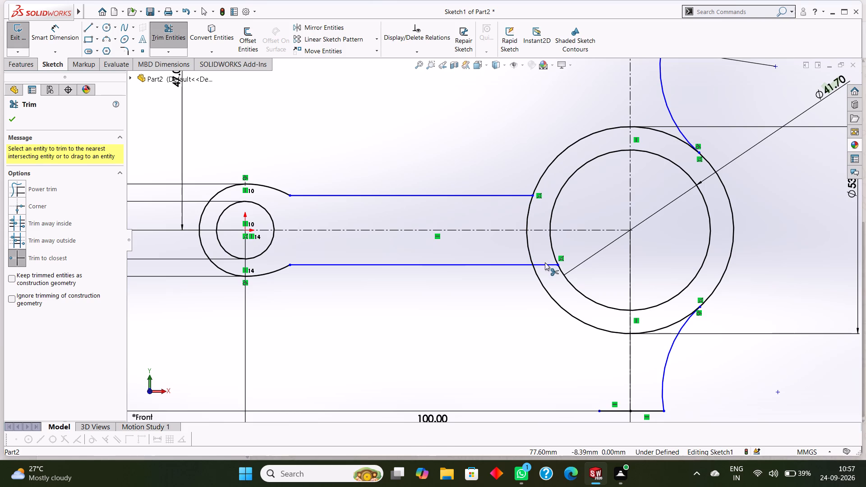
{"action": "left_click", "coordinate": [545, 262]}
{"action": "scroll", "coordinate": [488, 291], "scroll_direction": "up", "scroll_amount": 5}
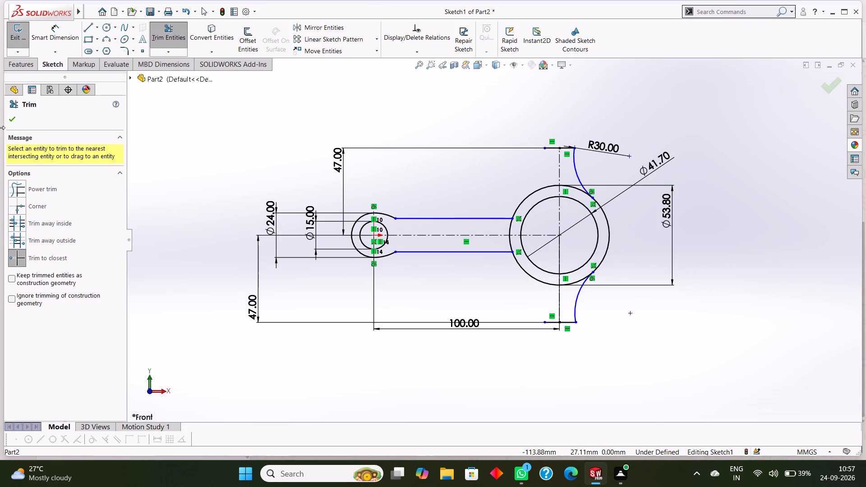
{"action": "left_click", "coordinate": [12, 118]}
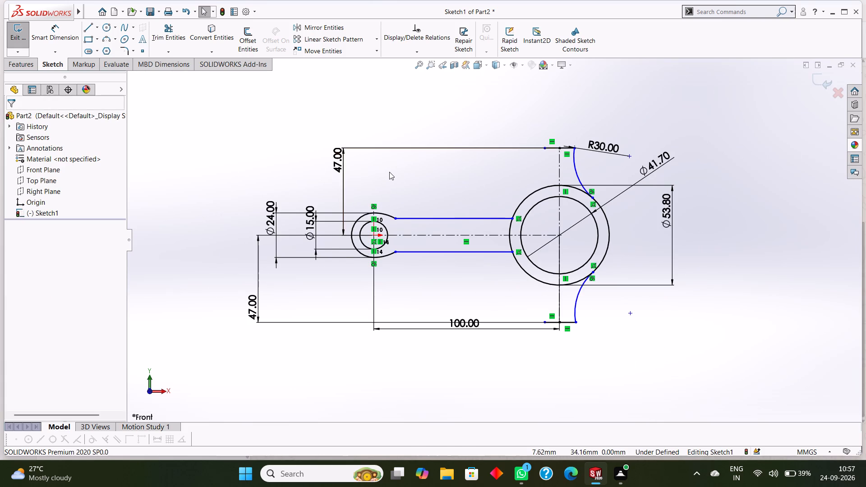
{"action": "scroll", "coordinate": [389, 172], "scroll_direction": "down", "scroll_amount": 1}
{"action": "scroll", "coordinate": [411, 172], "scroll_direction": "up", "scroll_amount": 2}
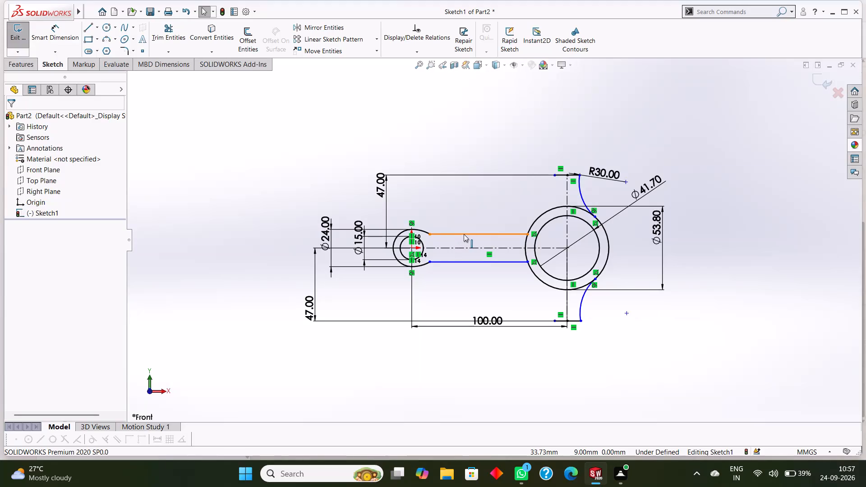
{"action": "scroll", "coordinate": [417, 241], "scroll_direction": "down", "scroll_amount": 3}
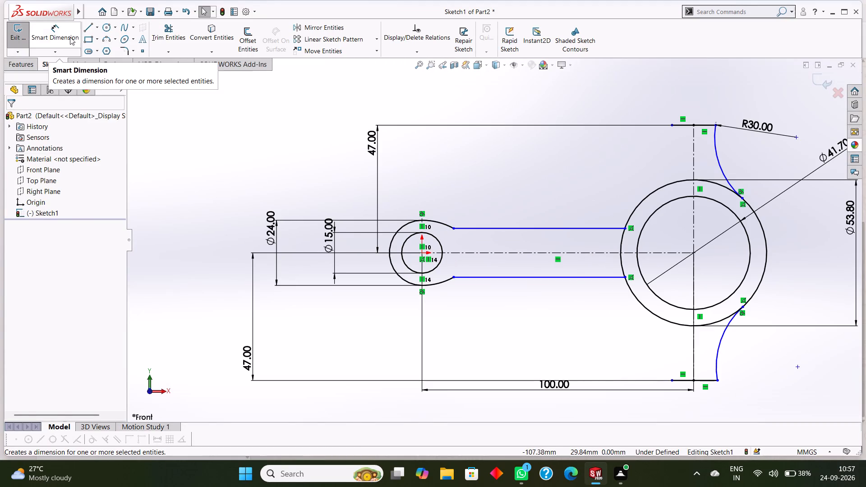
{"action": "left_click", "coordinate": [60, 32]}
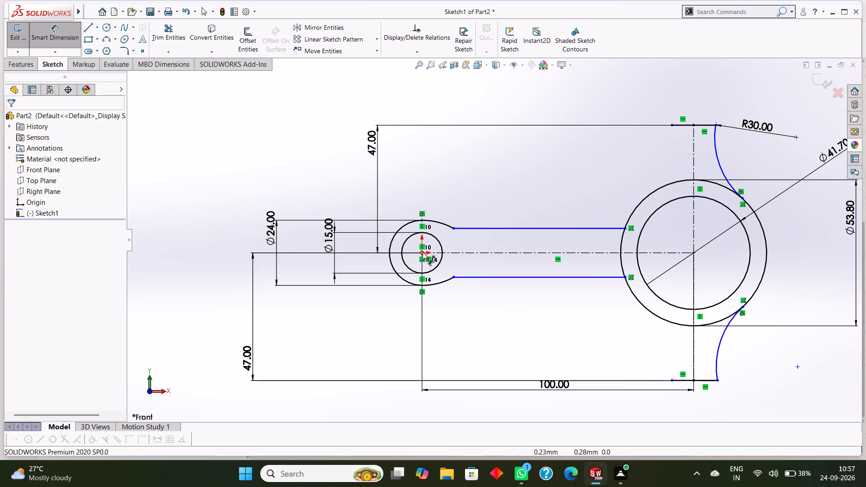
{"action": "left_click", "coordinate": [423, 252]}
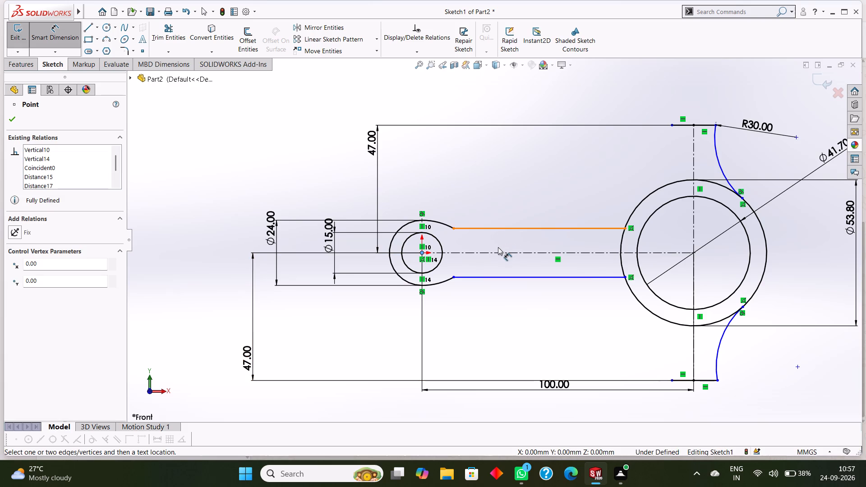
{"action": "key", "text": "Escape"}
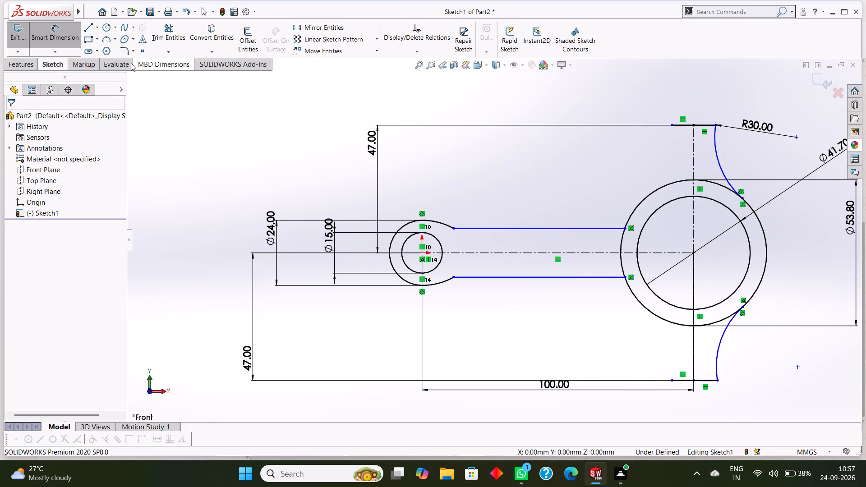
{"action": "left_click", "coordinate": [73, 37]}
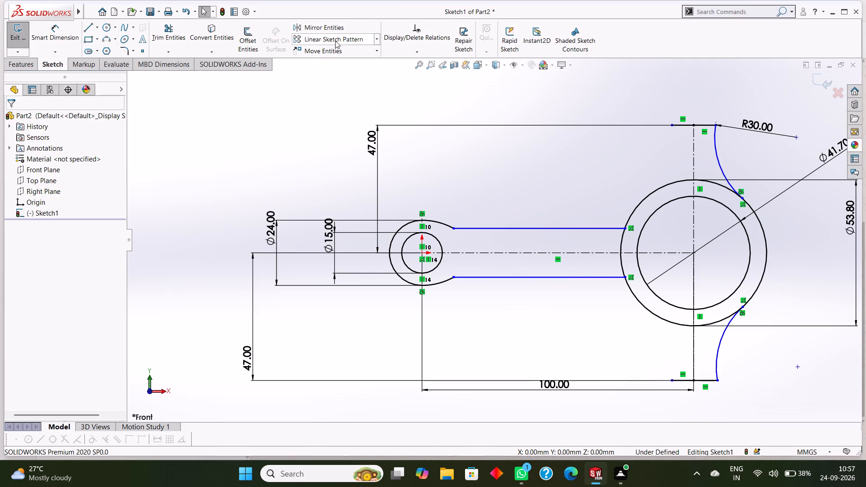
Offset the horizontal centerline by 5 mm in both directions, with dimensions added.
{"action": "left_click", "coordinate": [246, 42]}
{"action": "left_click", "coordinate": [501, 252]}
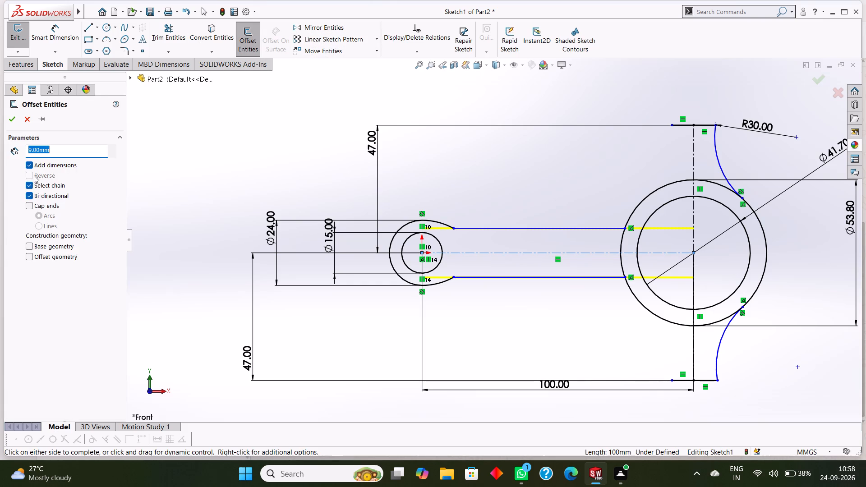
{"action": "key", "text": "5"}
{"action": "key", "text": "Return"}
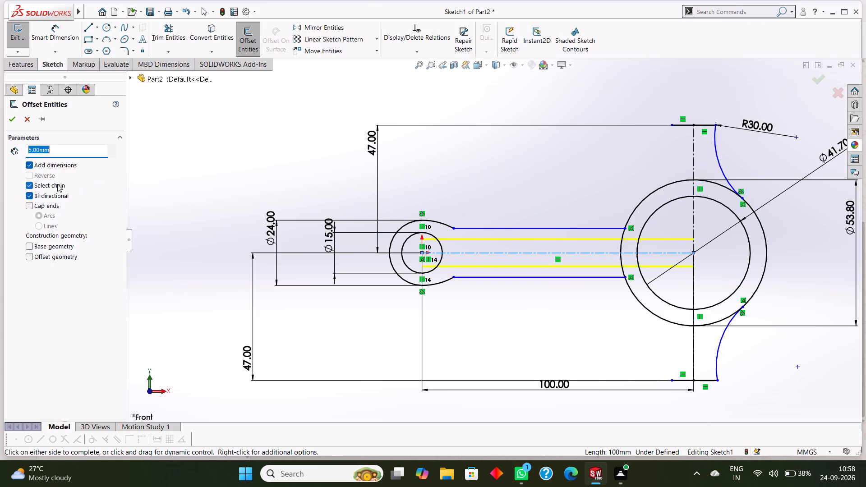
{"action": "left_click", "coordinate": [14, 118]}
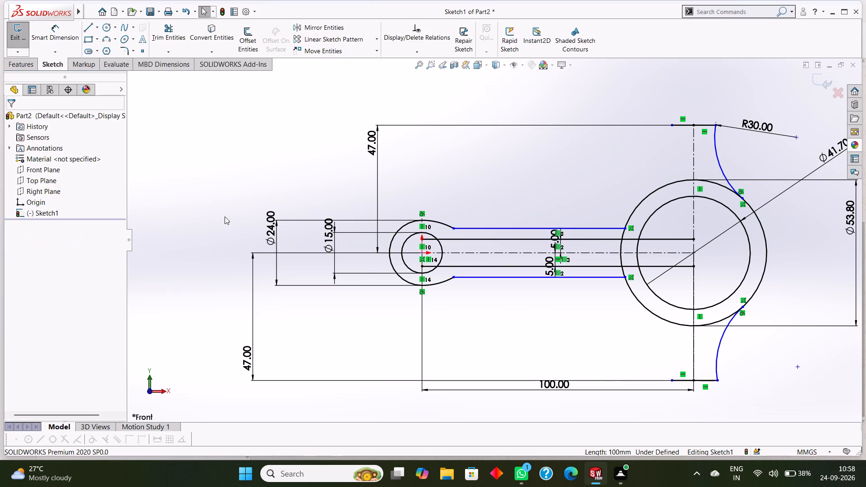
{"action": "scroll", "coordinate": [479, 256], "scroll_direction": "up", "scroll_amount": 2}
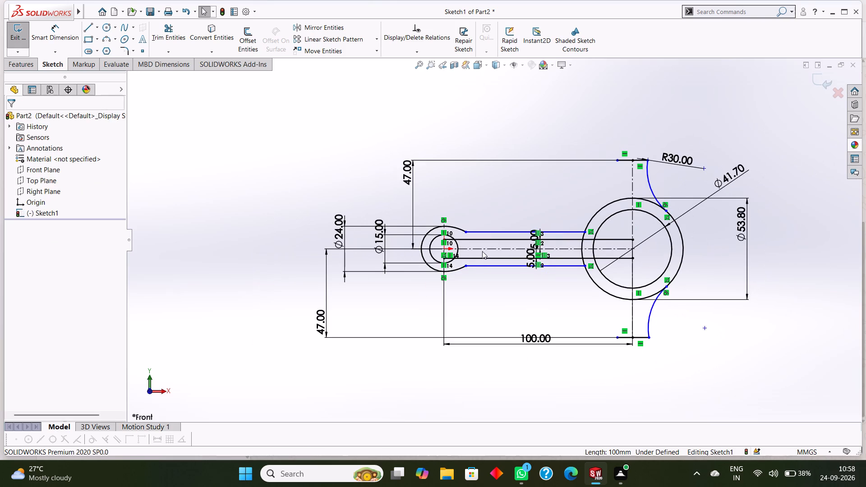
{"action": "scroll", "coordinate": [507, 250], "scroll_direction": "down", "scroll_amount": 1}
{"action": "key", "text": "Escape"}
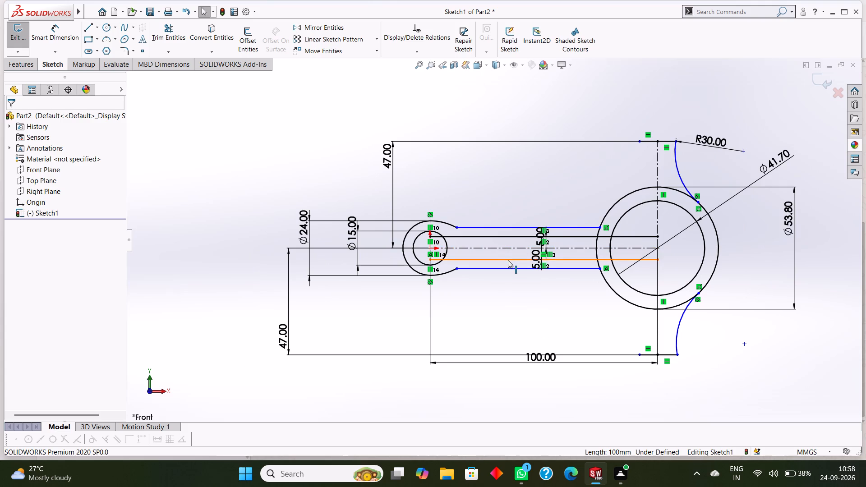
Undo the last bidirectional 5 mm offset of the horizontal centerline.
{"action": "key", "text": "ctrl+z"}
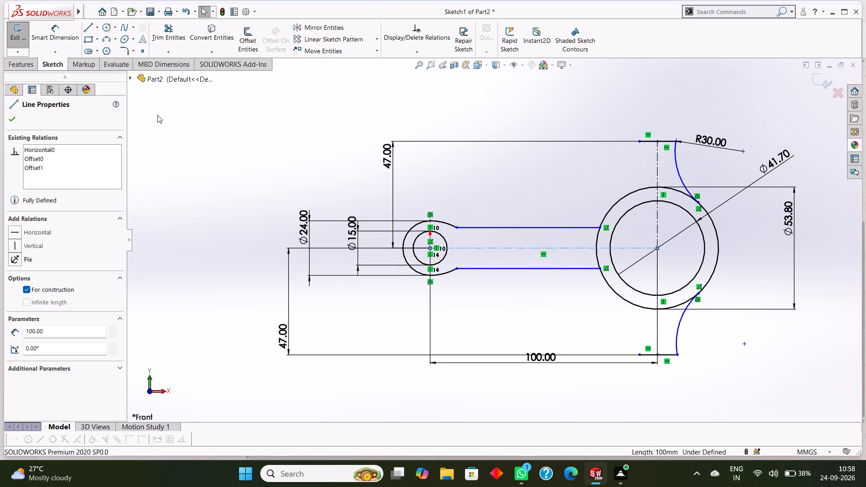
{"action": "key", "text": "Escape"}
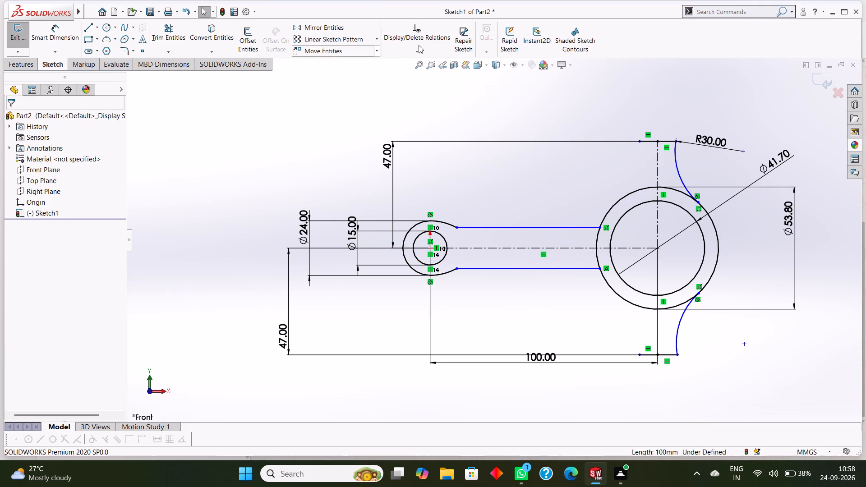
Offset the horizontal centerline by 5 mm in both directions, with dimensions added and chain selection and end caps off.
{"action": "left_click", "coordinate": [253, 41]}
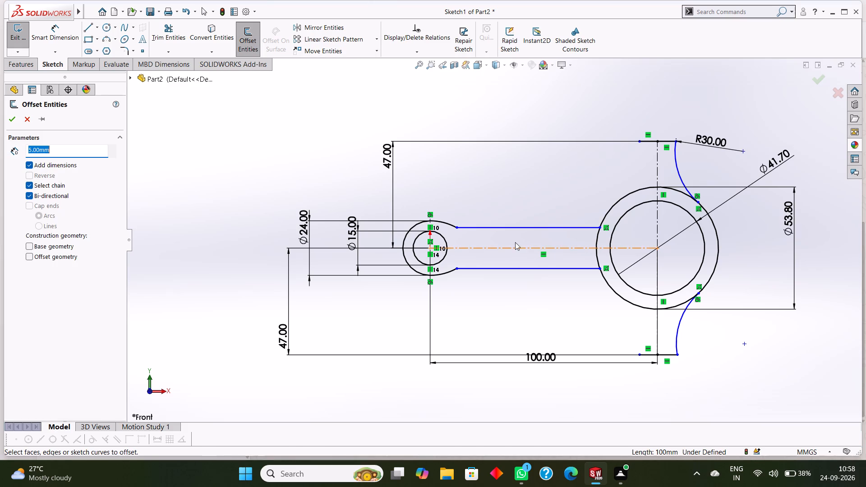
{"action": "left_click", "coordinate": [516, 247]}
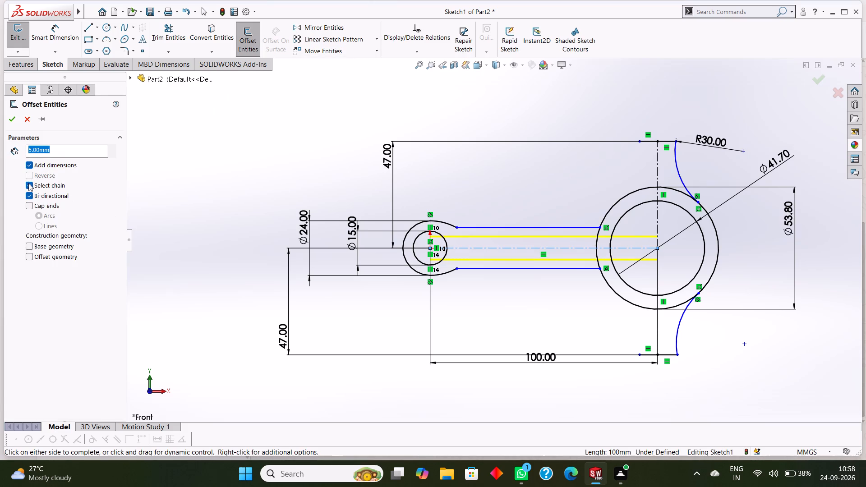
{"action": "left_click", "coordinate": [28, 183]}
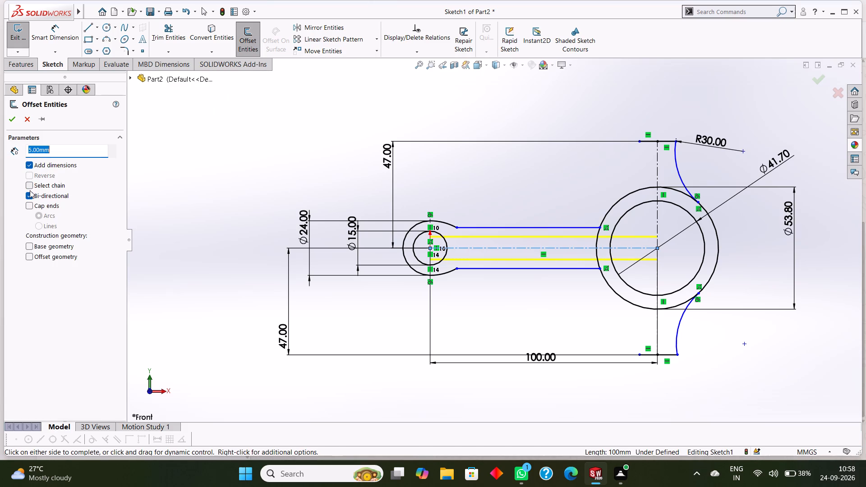
{"action": "left_click", "coordinate": [33, 204]}
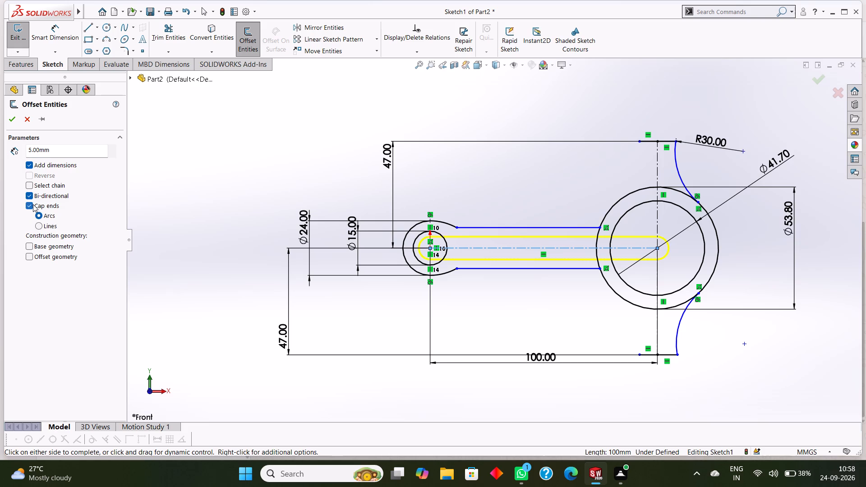
{"action": "left_click", "coordinate": [33, 204]}
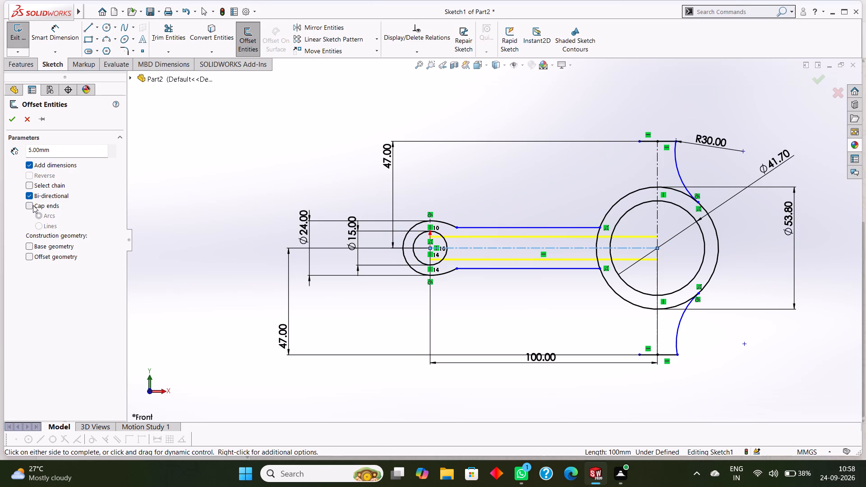
{"action": "left_click", "coordinate": [28, 206]}
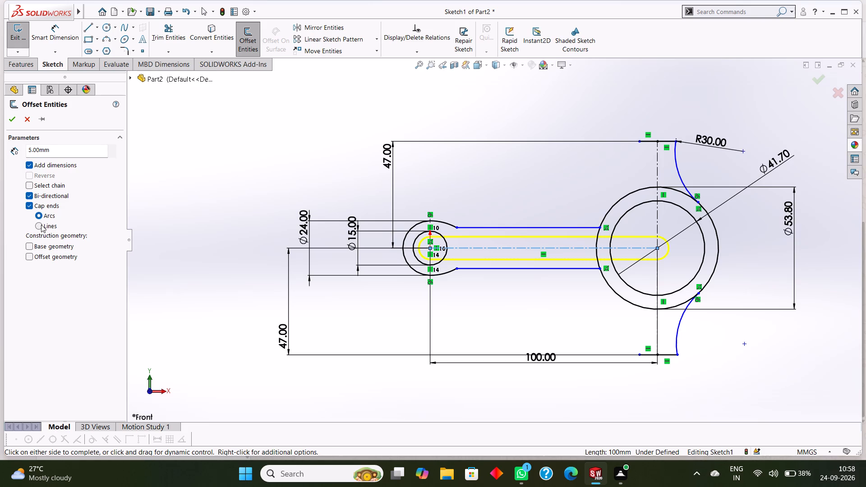
{"action": "left_click", "coordinate": [41, 225]}
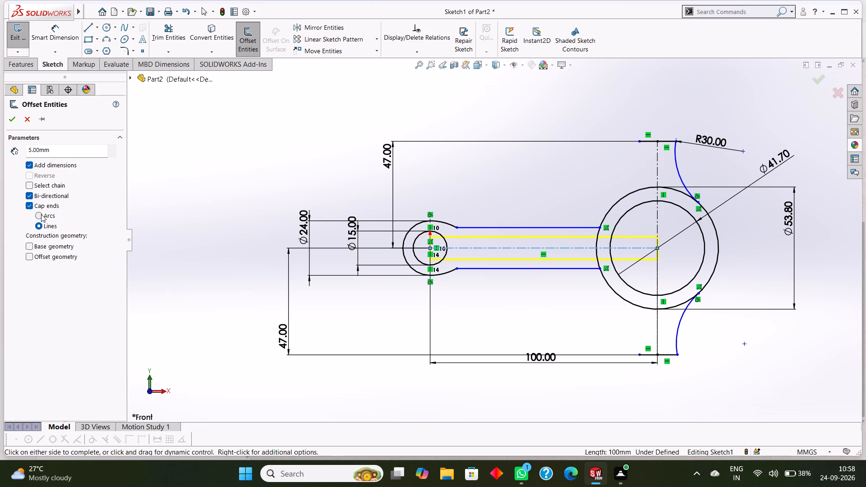
{"action": "left_click", "coordinate": [36, 211]}
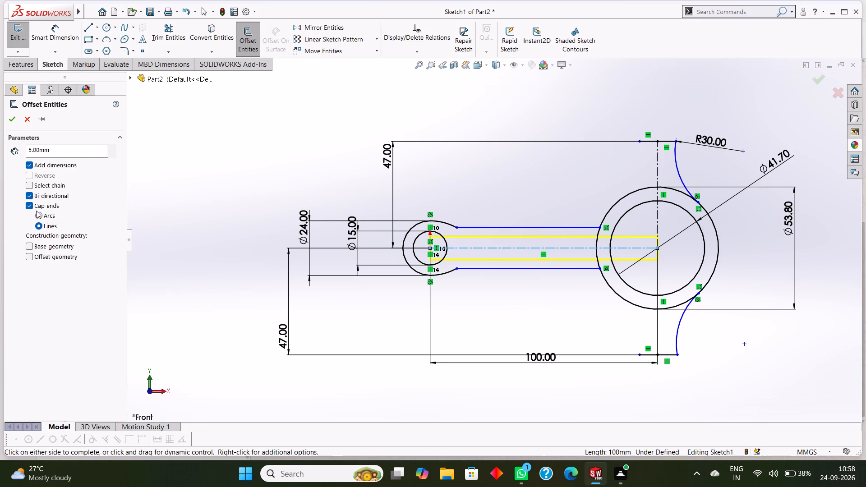
{"action": "left_click", "coordinate": [36, 214]}
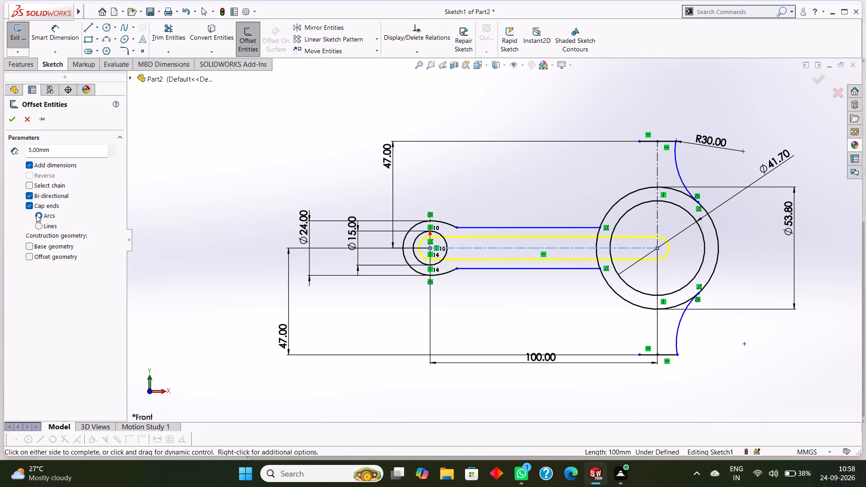
{"action": "left_click", "coordinate": [36, 215]}
{"action": "left_click", "coordinate": [30, 206]}
{"action": "left_click", "coordinate": [30, 184]}
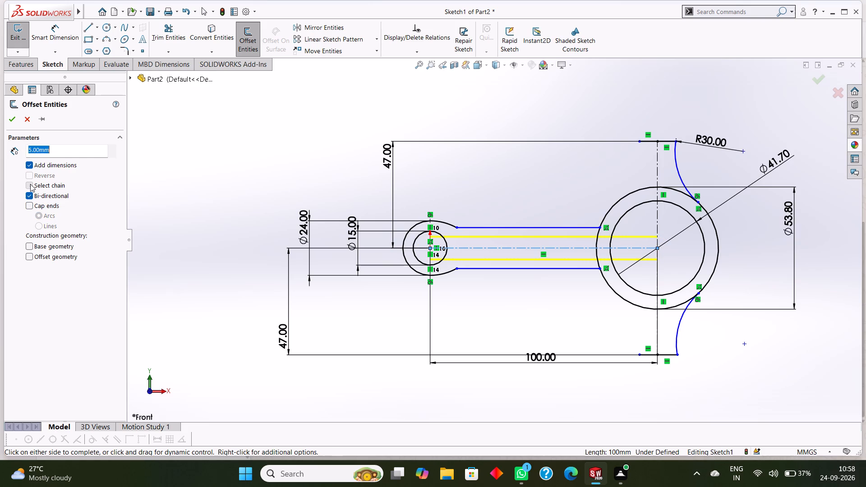
{"action": "left_click", "coordinate": [31, 174]}
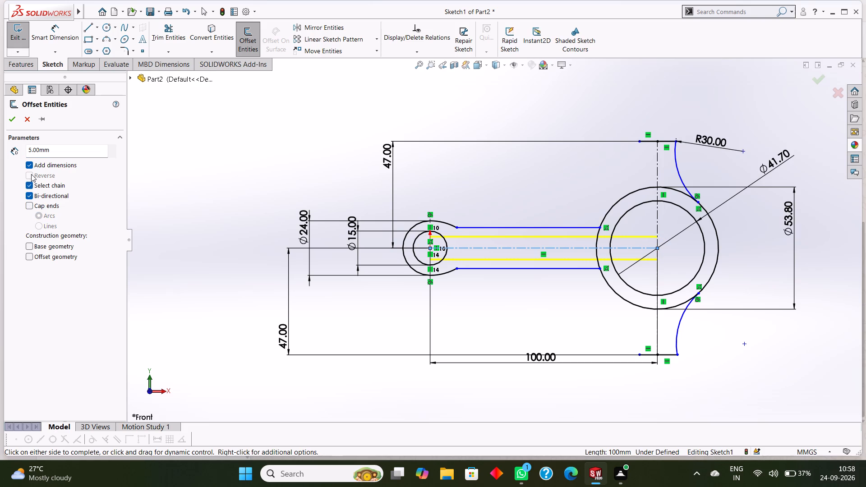
{"action": "left_click", "coordinate": [32, 175]}
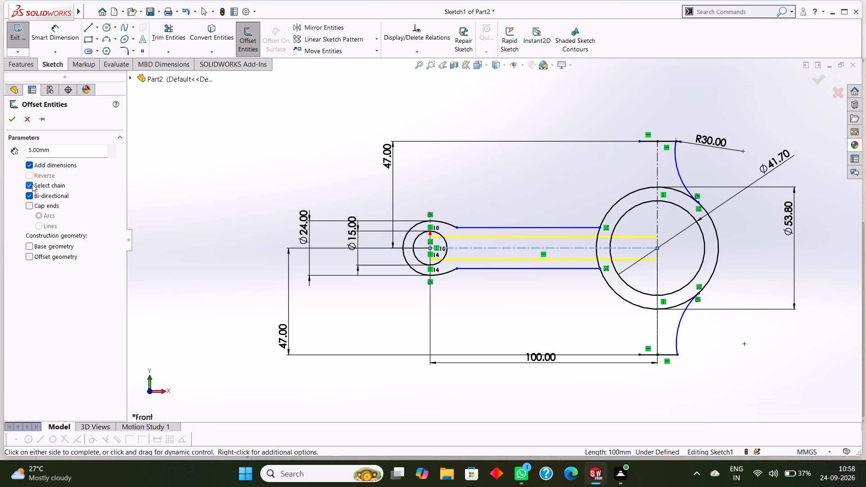
{"action": "left_click", "coordinate": [32, 184]}
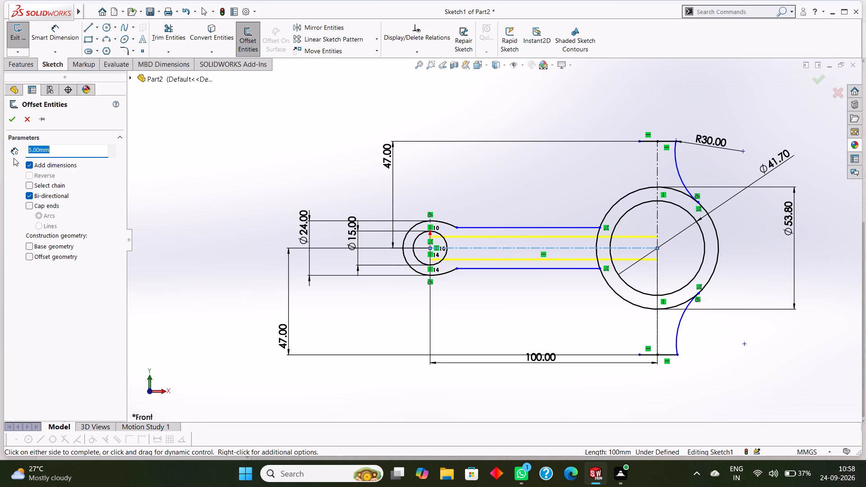
{"action": "left_click", "coordinate": [9, 119]}
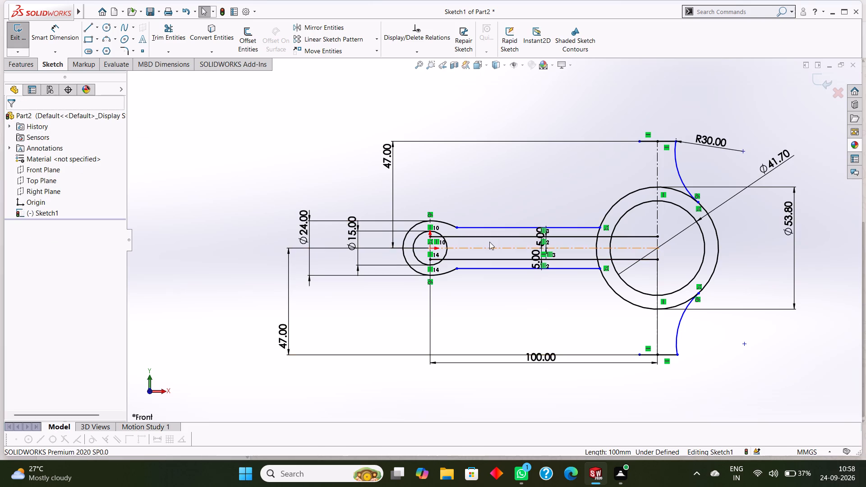
Trim both 5 mm offset lines back to the 15 mm circle at one end and the 41.7 mm circle at the other.
{"action": "scroll", "coordinate": [489, 242], "scroll_direction": "down", "scroll_amount": 4}
{"action": "scroll", "coordinate": [489, 242], "scroll_direction": "up", "scroll_amount": 3}
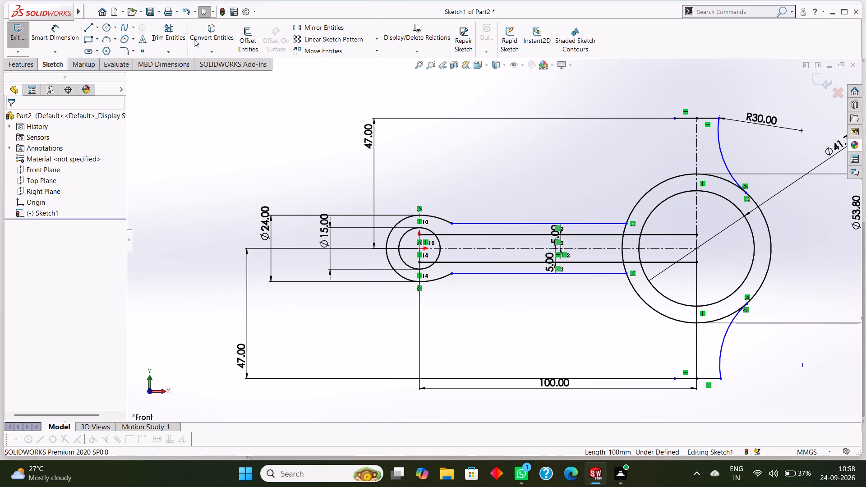
{"action": "left_click", "coordinate": [161, 36]}
{"action": "scroll", "coordinate": [444, 257], "scroll_direction": "down", "scroll_amount": 4}
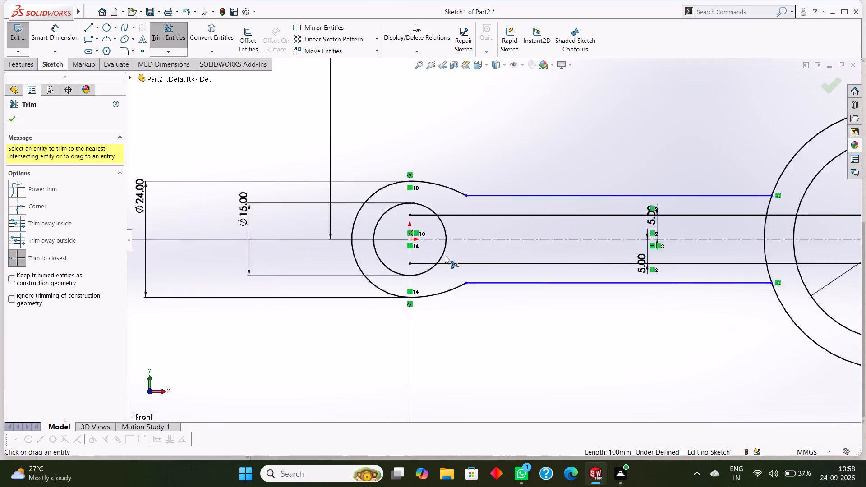
{"action": "scroll", "coordinate": [436, 230], "scroll_direction": "down", "scroll_amount": 1}
{"action": "left_click", "coordinate": [422, 199]}
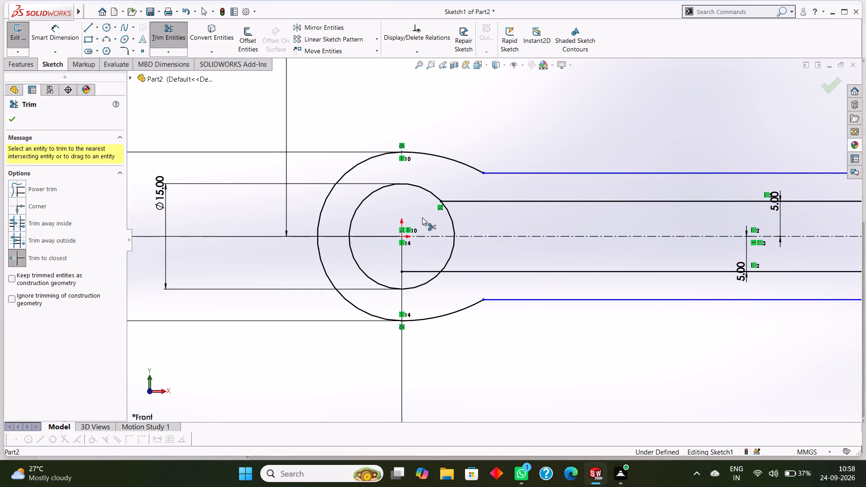
{"action": "left_click", "coordinate": [415, 273]}
{"action": "scroll", "coordinate": [498, 280], "scroll_direction": "up", "scroll_amount": 3}
{"action": "scroll", "coordinate": [535, 271], "scroll_direction": "up", "scroll_amount": 1}
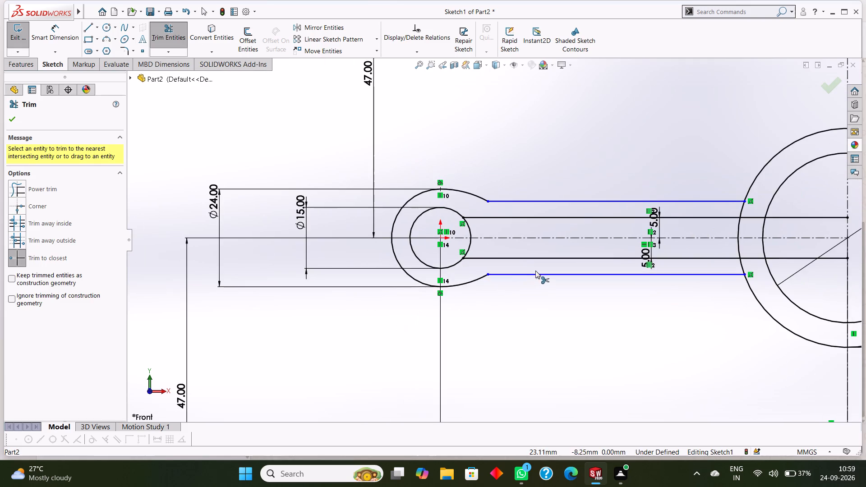
{"action": "scroll", "coordinate": [535, 271], "scroll_direction": "up", "scroll_amount": 2}
{"action": "left_click", "coordinate": [684, 225]}
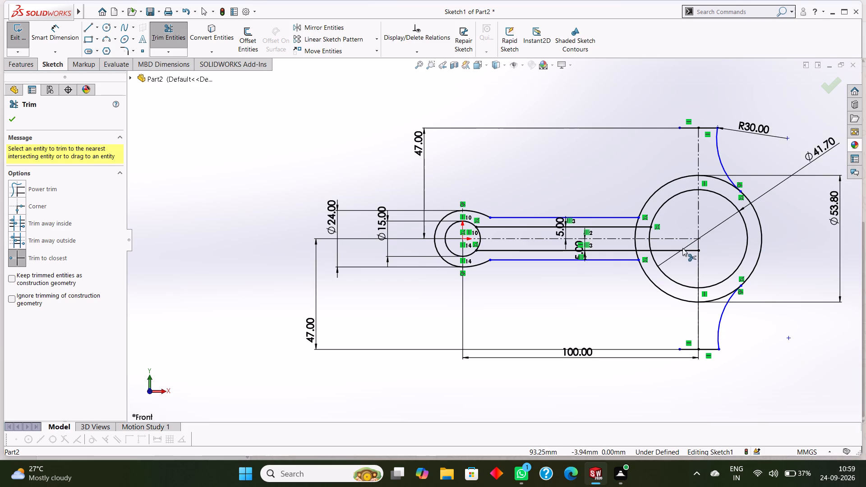
{"action": "left_click", "coordinate": [689, 250]}
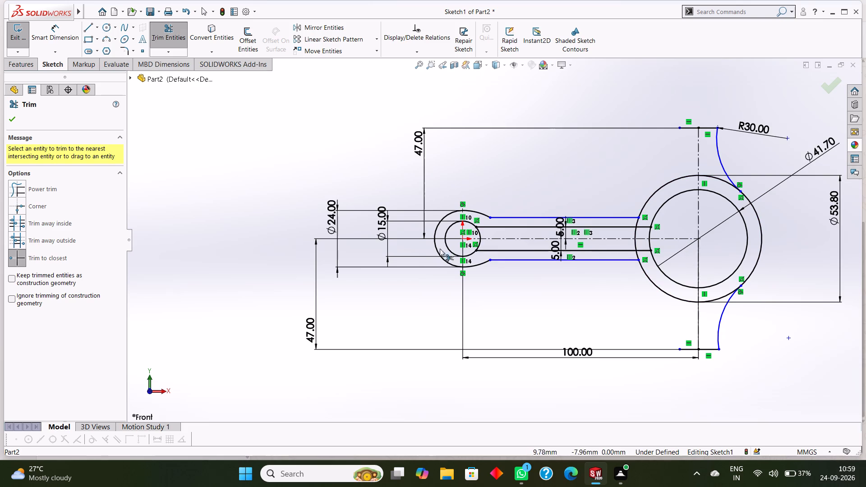
{"action": "left_click", "coordinate": [14, 119]}
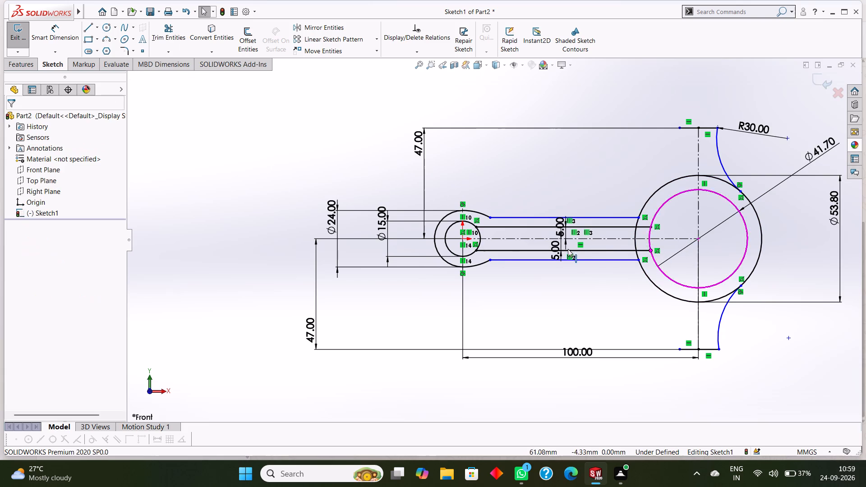
Draw a horizontal construction line about 65.6 mm long along the centerline, from the 15 mm circle to the 53.8 mm circle.
{"action": "scroll", "coordinate": [514, 246], "scroll_direction": "down", "scroll_amount": 3}
{"action": "scroll", "coordinate": [510, 250], "scroll_direction": "up", "scroll_amount": 1}
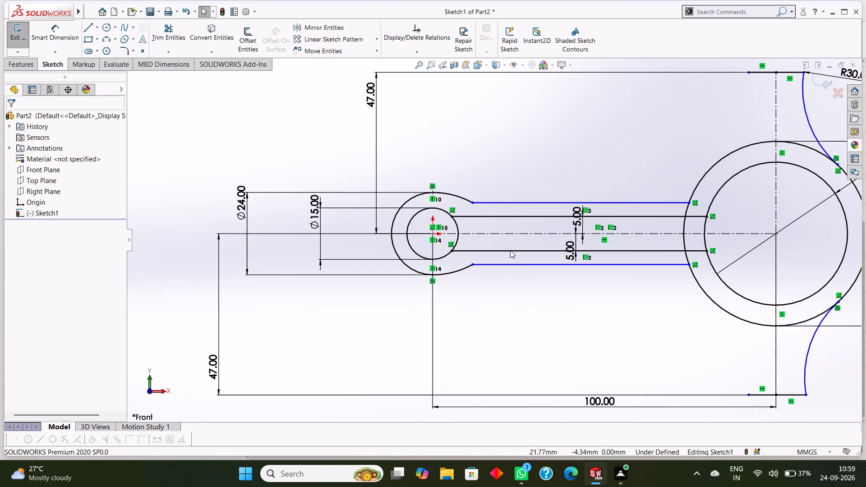
{"action": "scroll", "coordinate": [511, 253], "scroll_direction": "up", "scroll_amount": 1}
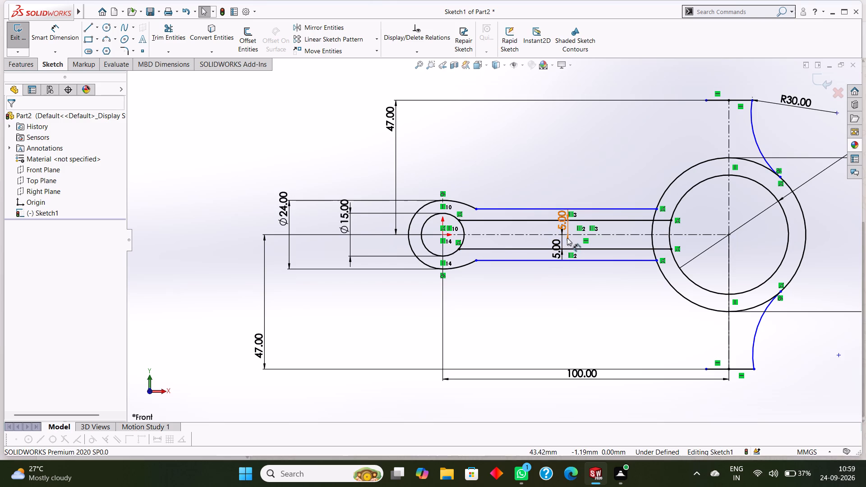
{"action": "scroll", "coordinate": [567, 234], "scroll_direction": "up", "scroll_amount": 1}
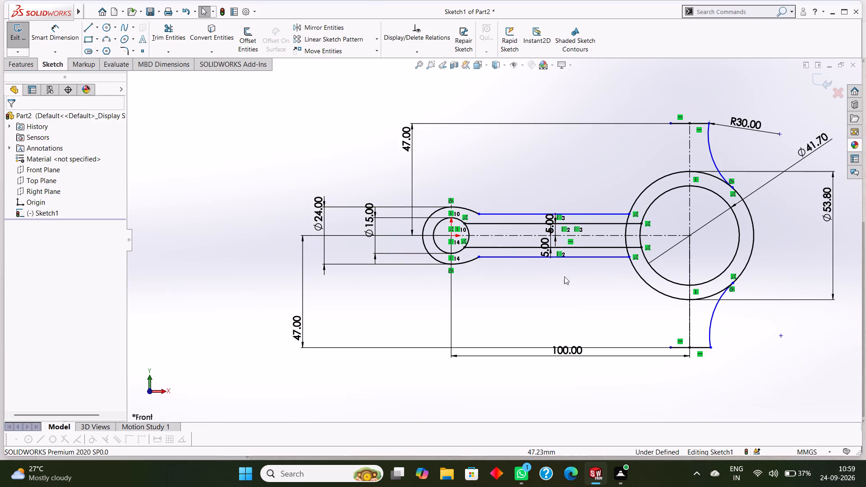
{"action": "scroll", "coordinate": [554, 234], "scroll_direction": "down", "scroll_amount": 4}
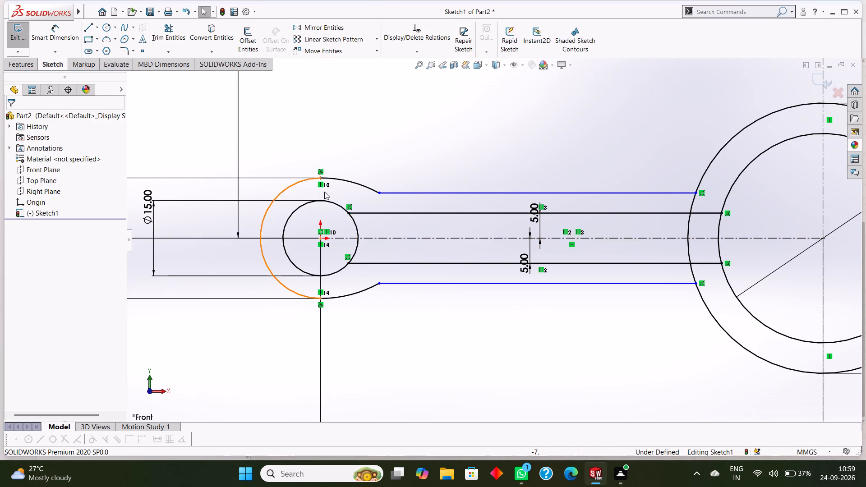
{"action": "left_click", "coordinate": [97, 30]}
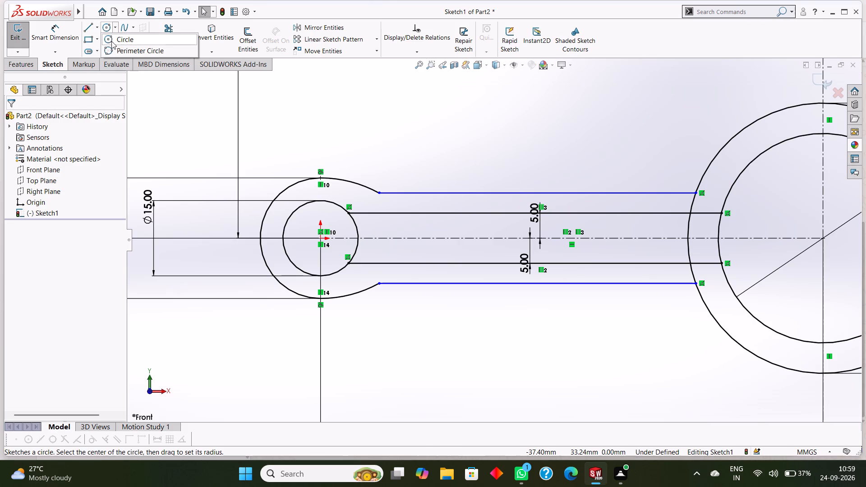
{"action": "left_click", "coordinate": [114, 51]}
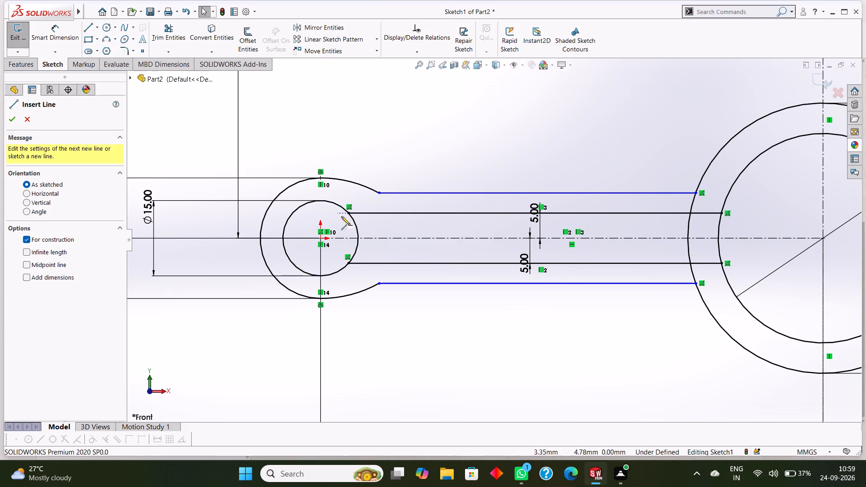
{"action": "left_click", "coordinate": [358, 237]}
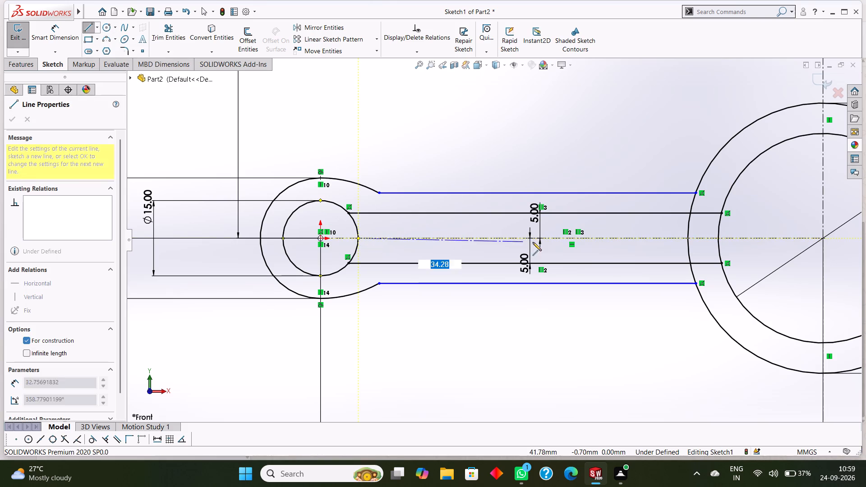
{"action": "left_click", "coordinate": [688, 239]}
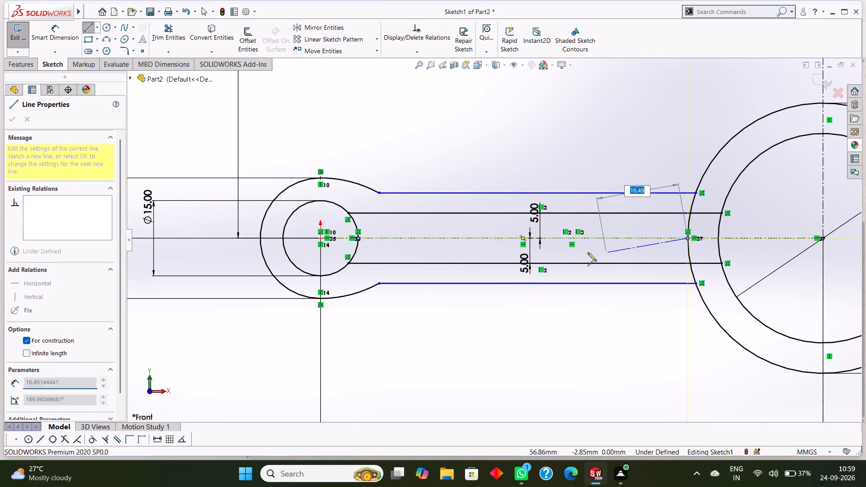
{"action": "key", "text": "Escape"}
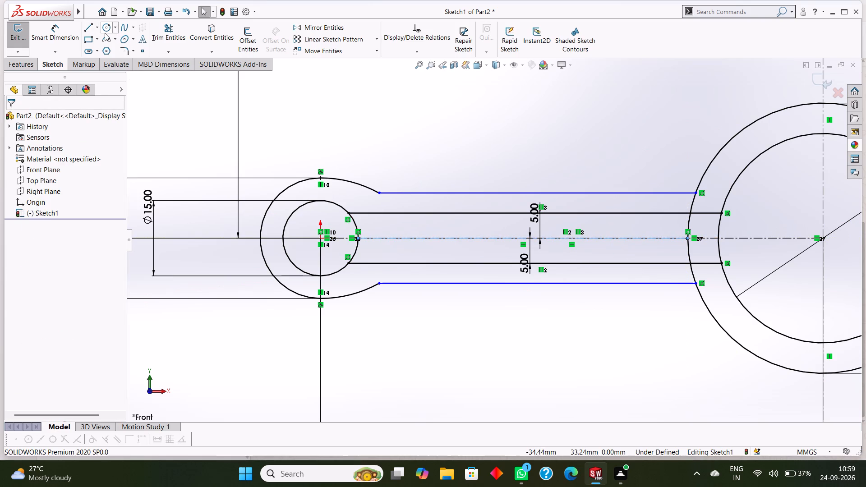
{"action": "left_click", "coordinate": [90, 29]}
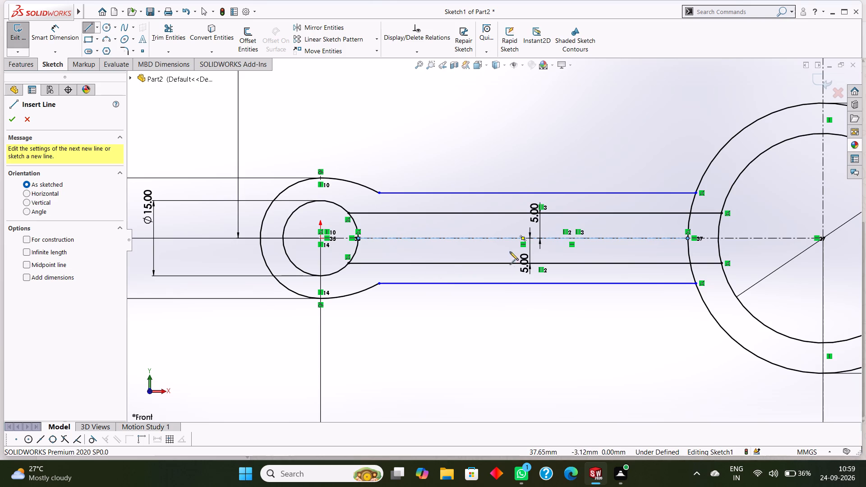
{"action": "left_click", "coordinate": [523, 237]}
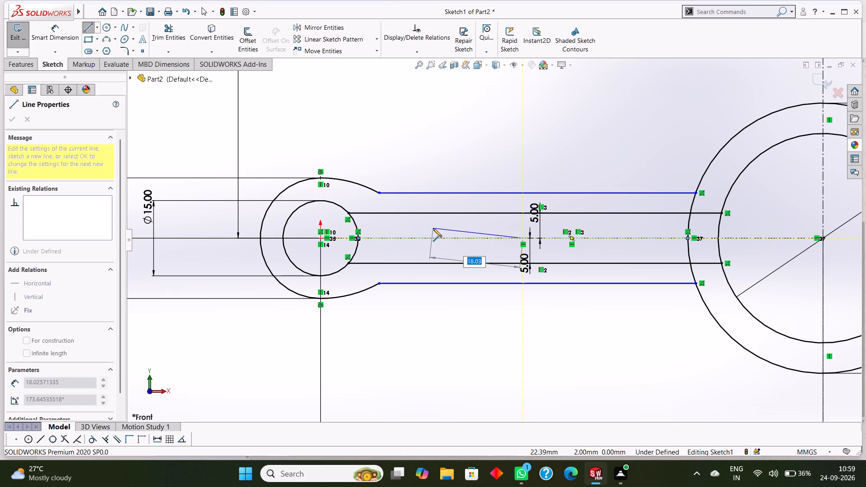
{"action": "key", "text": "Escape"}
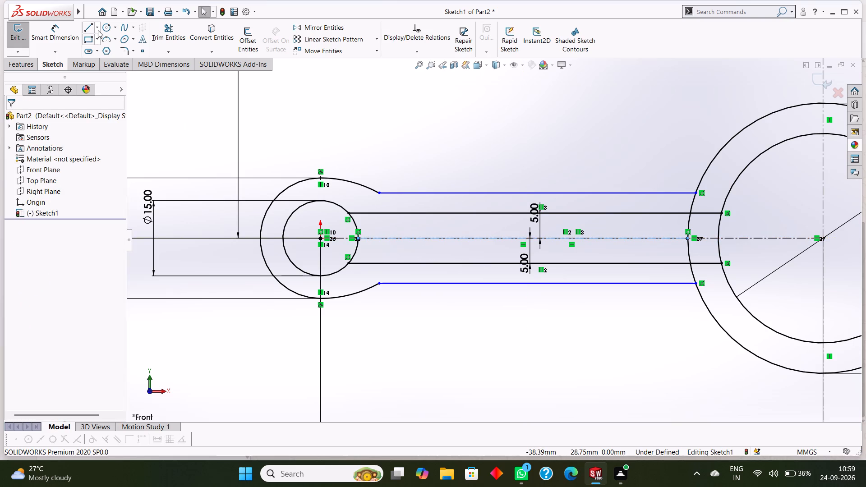
Draw an 18 mm horizontal centerline from the midpoint of the arm's construction line toward the 15 mm circle.
{"action": "left_click", "coordinate": [98, 30]}
{"action": "left_click", "coordinate": [111, 53]}
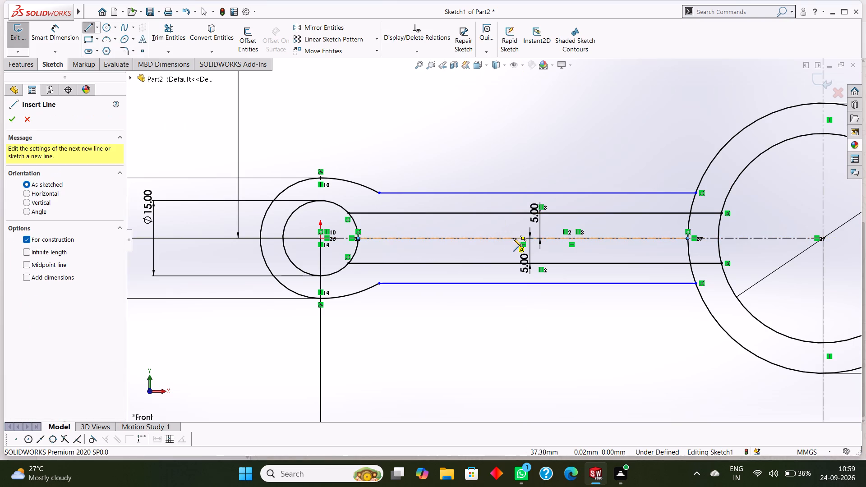
{"action": "left_click", "coordinate": [523, 238]}
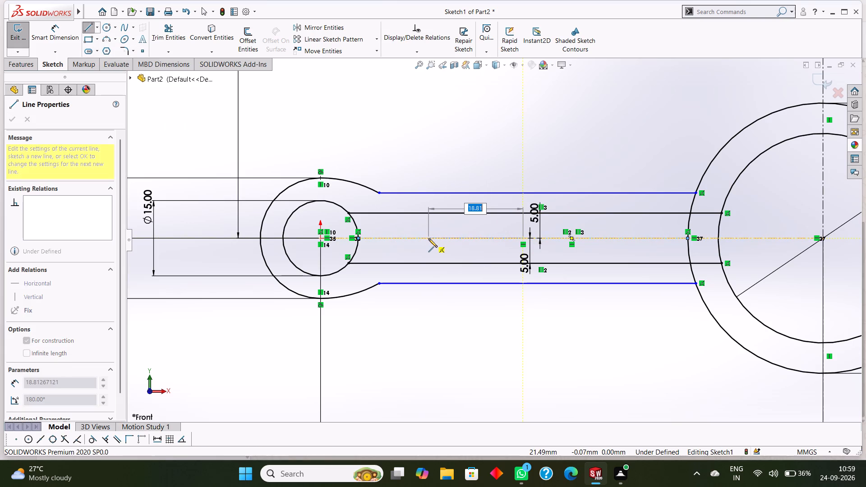
{"action": "type", "text": "18"}
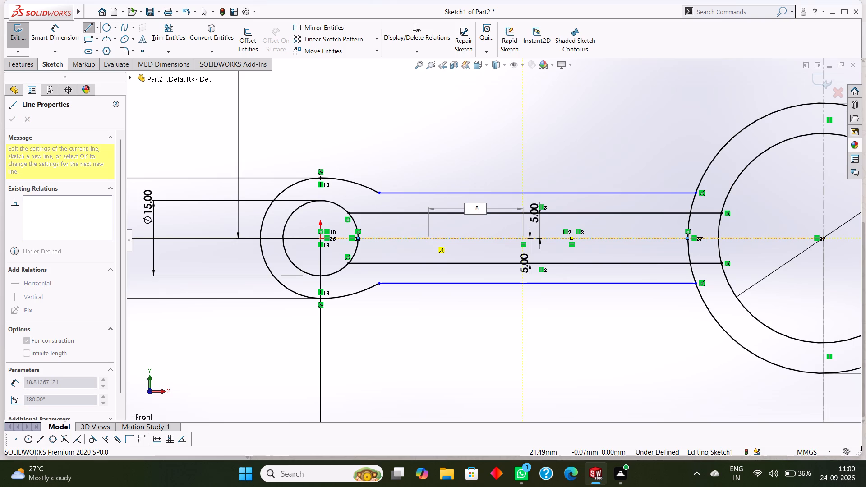
{"action": "key", "text": "Return"}
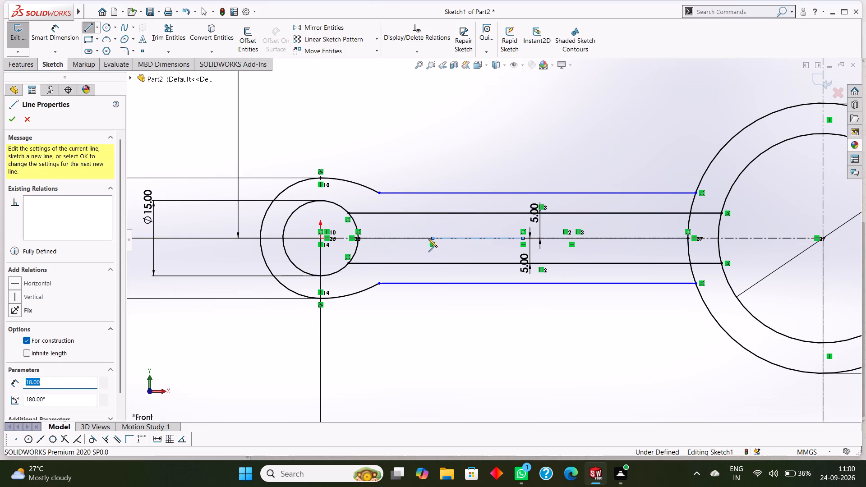
{"action": "right_click", "coordinate": [439, 251]}
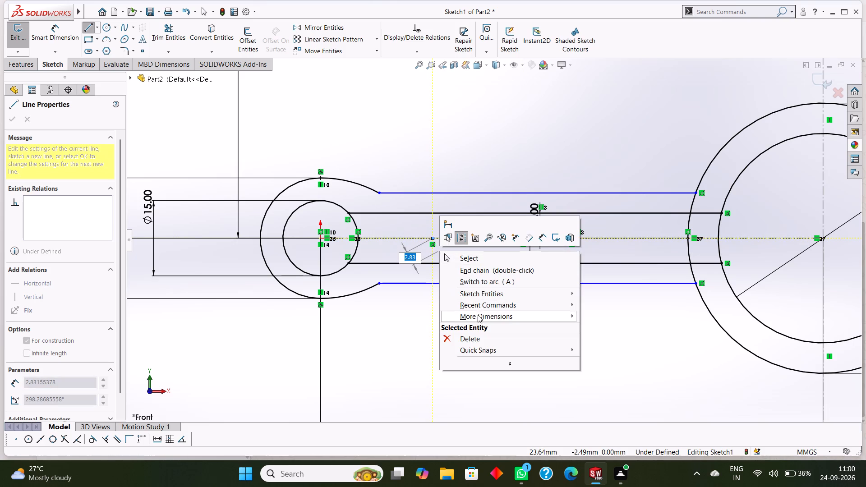
{"action": "left_click", "coordinate": [478, 339]}
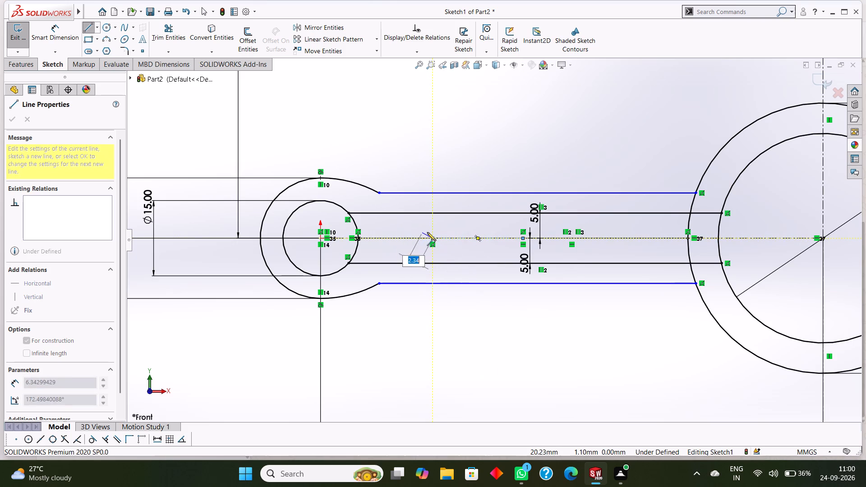
{"action": "right_click", "coordinate": [442, 170]}
{"action": "left_click", "coordinate": [468, 179]}
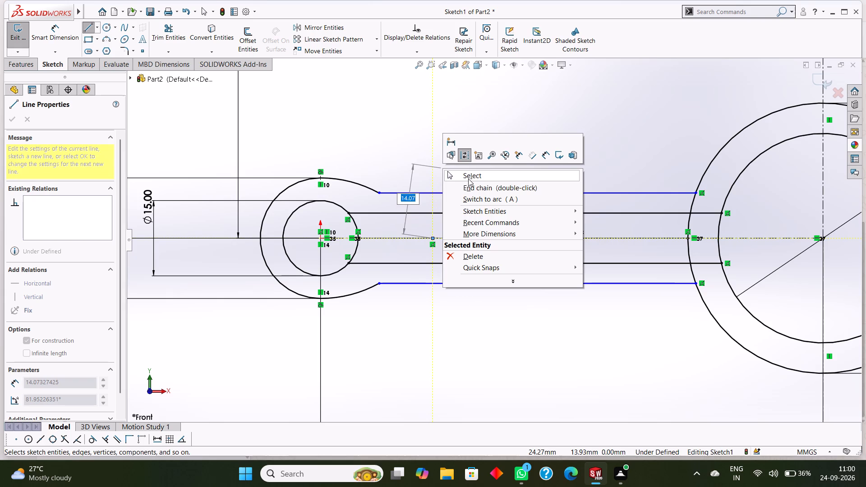
Draw an 18 mm horizontal centerline from the same midpoint toward the large concentric circles.
{"action": "left_click", "coordinate": [99, 30]}
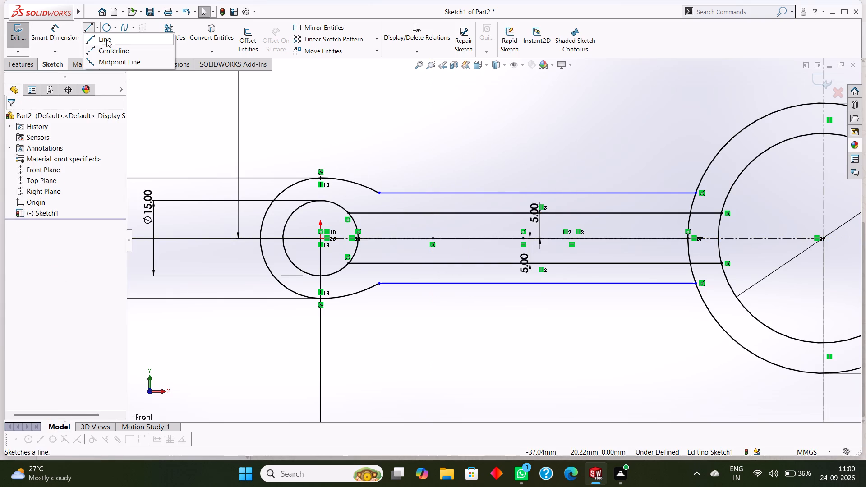
{"action": "left_click", "coordinate": [109, 47]}
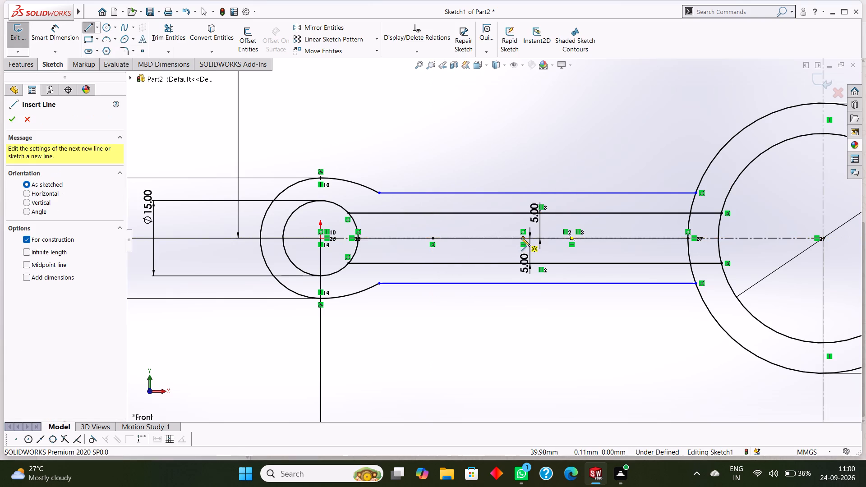
{"action": "left_click", "coordinate": [523, 238]}
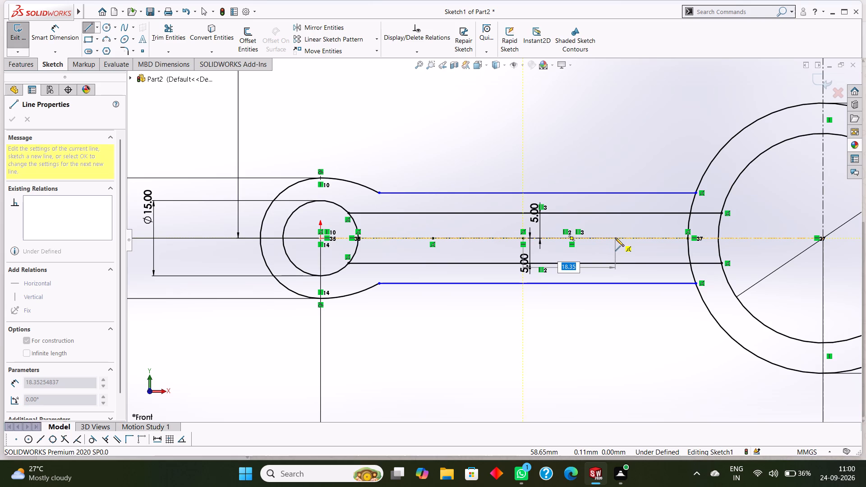
{"action": "type", "text": "18"}
{"action": "key", "text": "Return"}
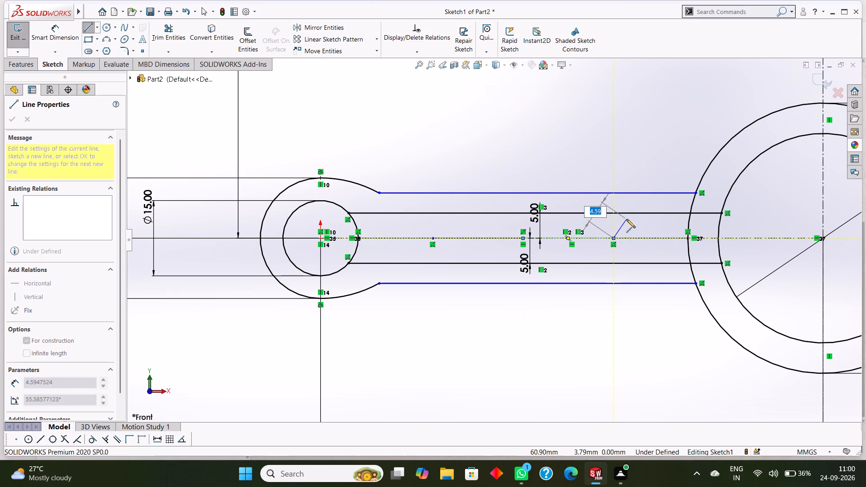
{"action": "right_click", "coordinate": [626, 219]}
{"action": "left_click", "coordinate": [659, 225]}
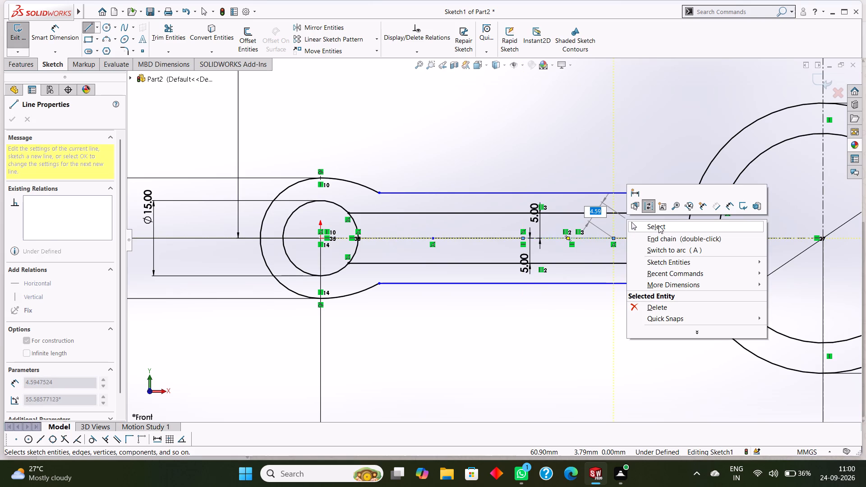
Sketch a circle of radius 5 mm centered on the 18 mm centerline's end nearer the 15 mm circle.
{"action": "scroll", "coordinate": [444, 257], "scroll_direction": "up", "scroll_amount": 2}
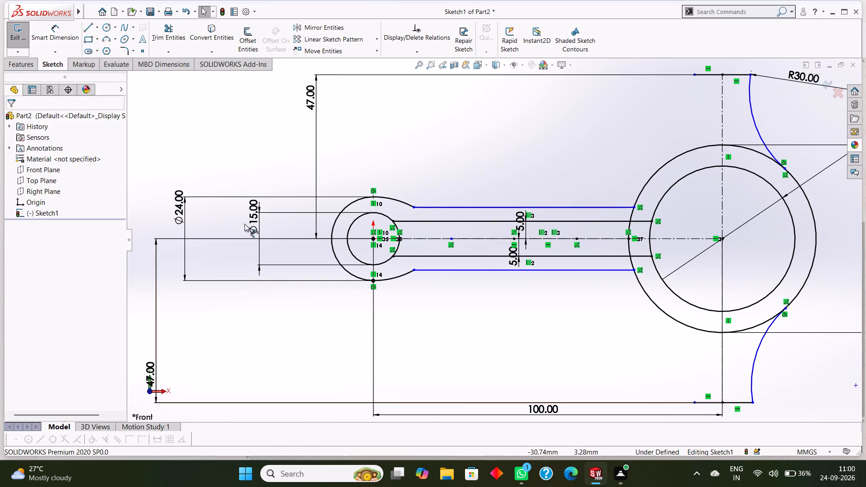
{"action": "left_click", "coordinate": [113, 26]}
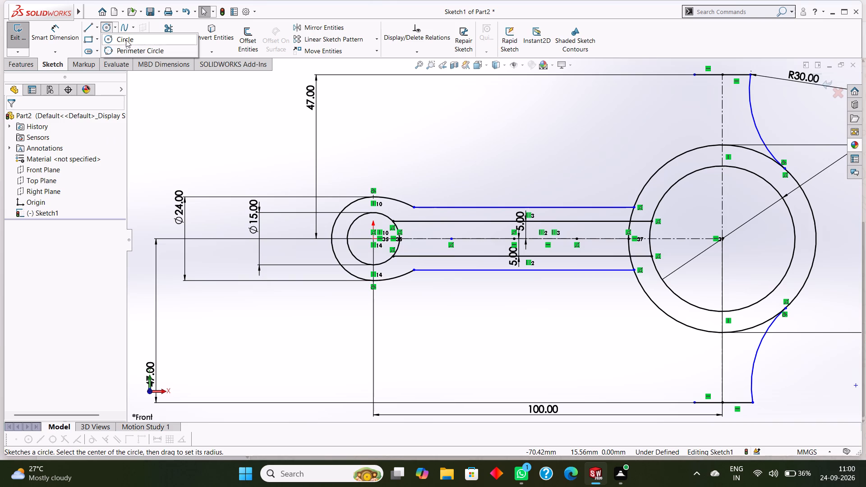
{"action": "left_click", "coordinate": [126, 40]}
{"action": "left_click", "coordinate": [451, 237]}
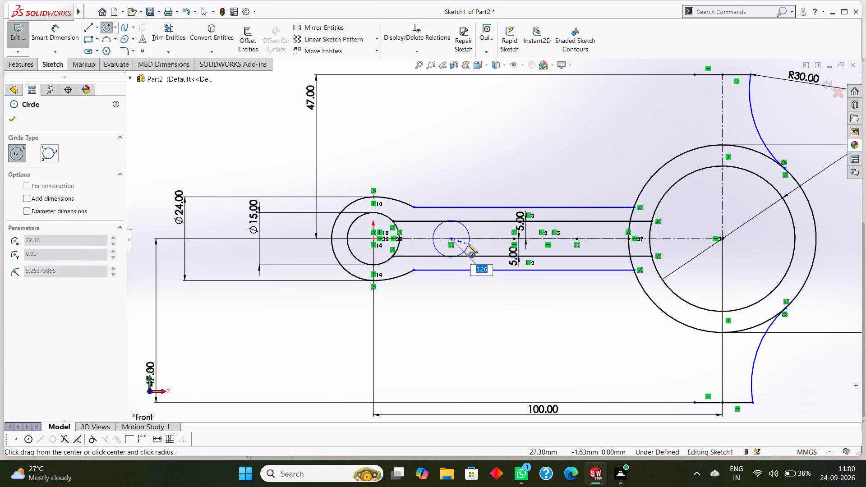
{"action": "key", "text": "5"}
{"action": "key", "text": "Return"}
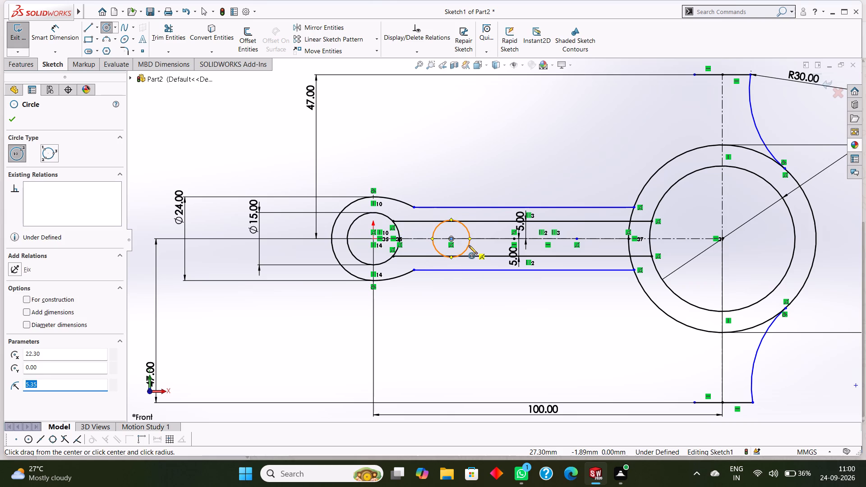
{"action": "scroll", "coordinate": [451, 225], "scroll_direction": "down", "scroll_amount": 5}
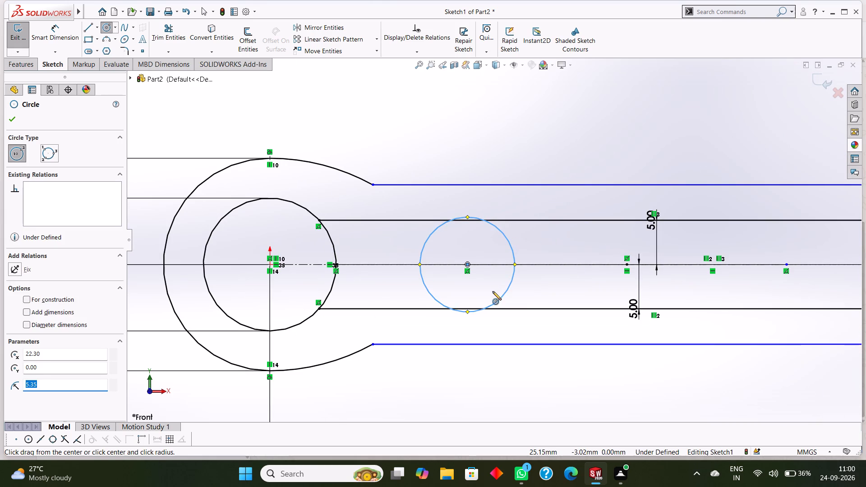
{"action": "scroll", "coordinate": [493, 291], "scroll_direction": "up", "scroll_amount": 3}
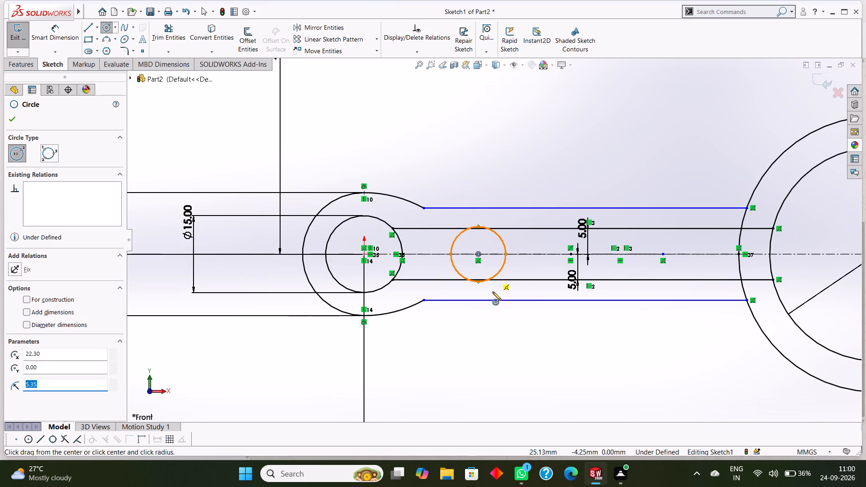
{"action": "scroll", "coordinate": [493, 292], "scroll_direction": "up", "scroll_amount": 1}
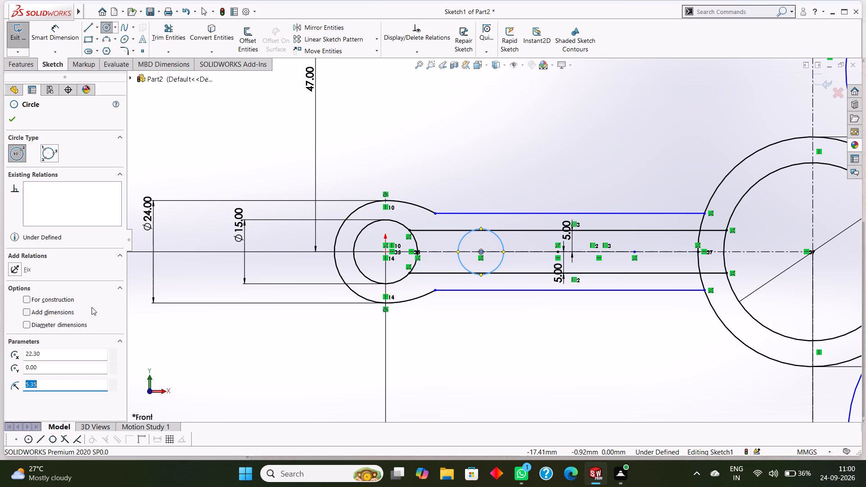
{"action": "key", "text": "BackSpace"}
{"action": "key", "text": "5"}
{"action": "key", "text": "Return"}
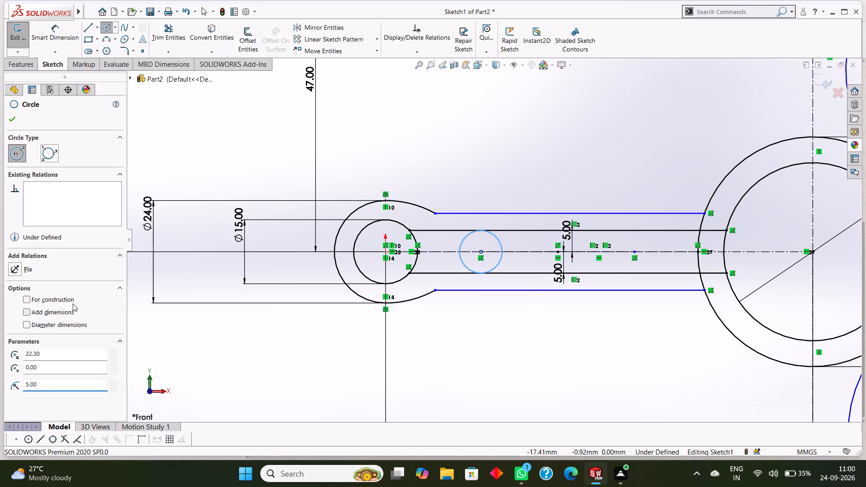
{"action": "left_click", "coordinate": [14, 121]}
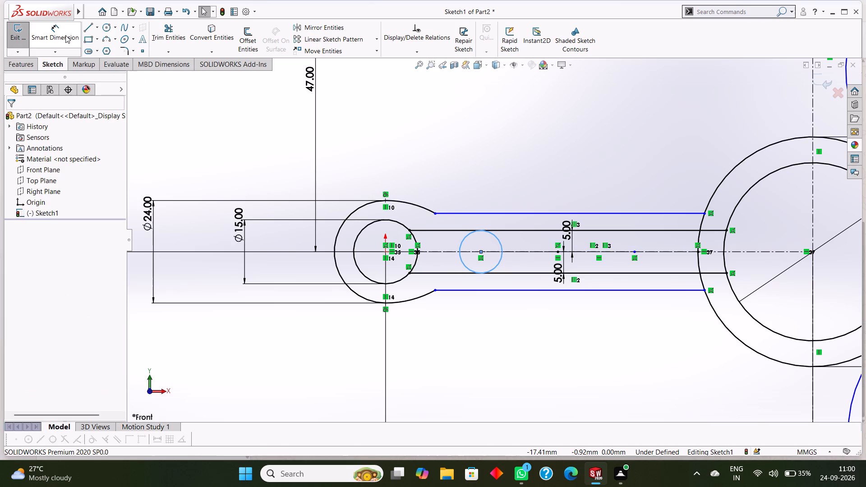
Sketch a circle of radius 5 mm centered on the 18 mm centerline's end nearer the large concentric circles.
{"action": "left_click", "coordinate": [106, 27]}
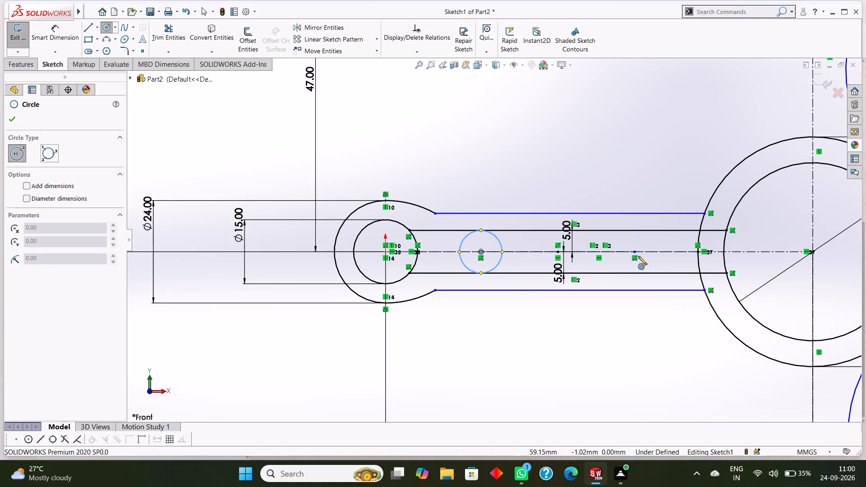
{"action": "left_click", "coordinate": [636, 253]}
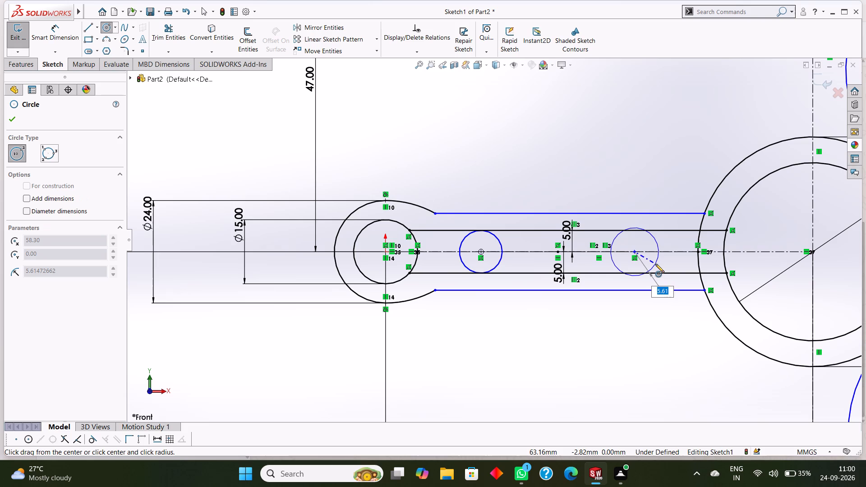
{"action": "key", "text": "BackSpace"}
{"action": "key", "text": "5"}
{"action": "key", "text": "Return"}
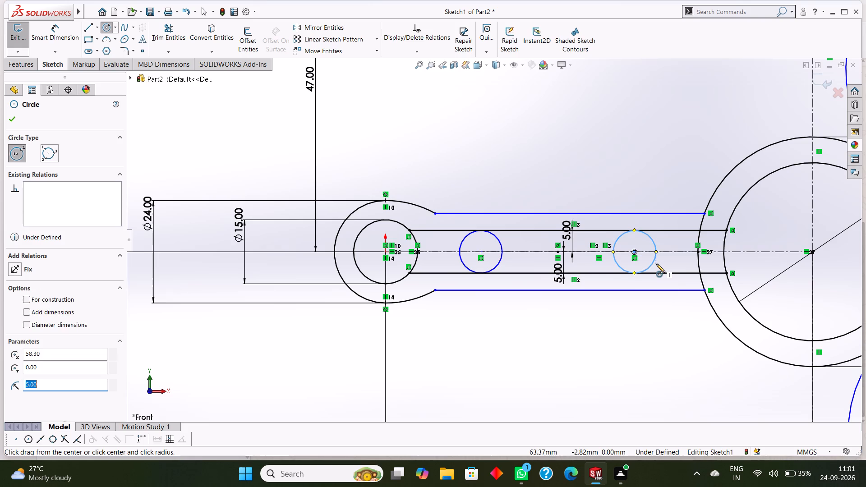
{"action": "left_click", "coordinate": [12, 121]}
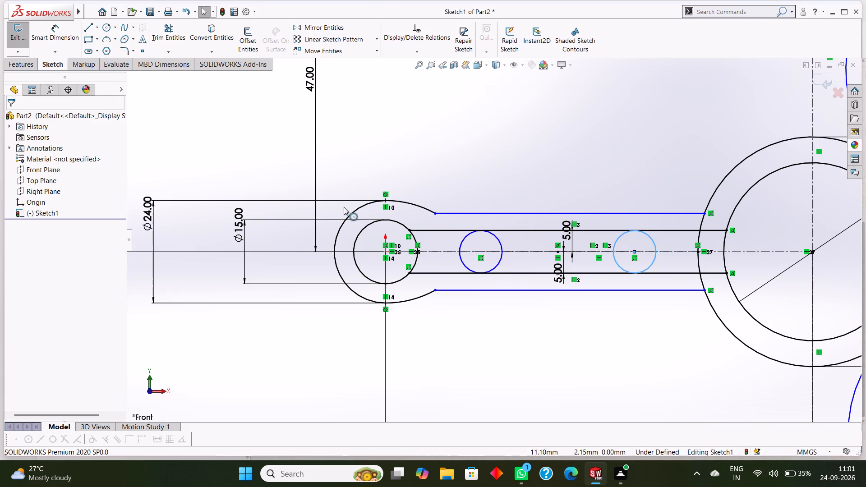
Trim the slot end near the 15 mm circle, removing both offset line pieces beyond the 5 mm radius circle and that circle's inner half.
{"action": "left_click", "coordinate": [169, 28]}
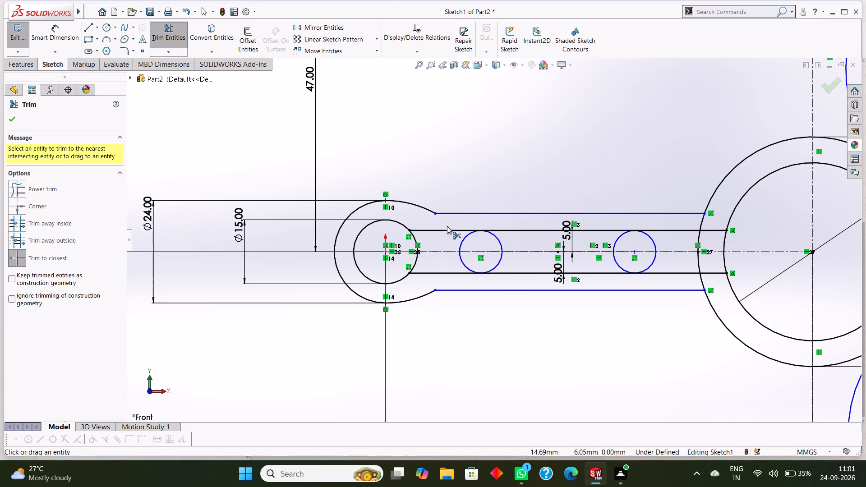
{"action": "left_click", "coordinate": [441, 231]}
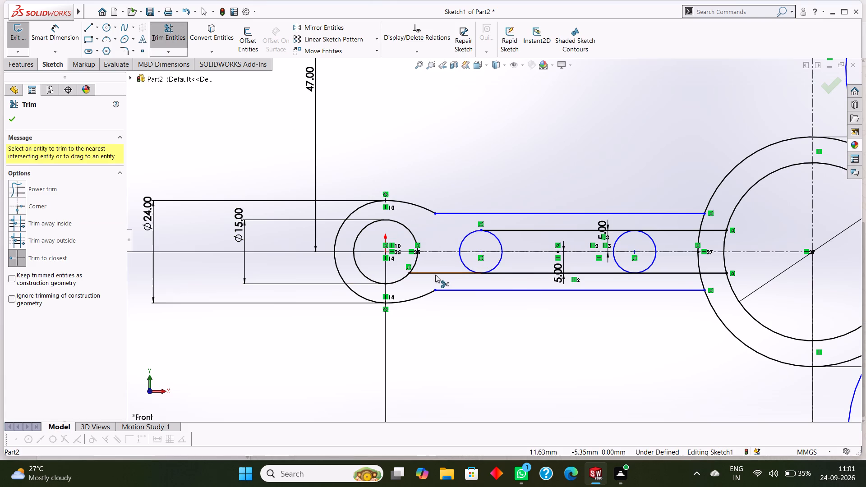
{"action": "left_click", "coordinate": [435, 275]}
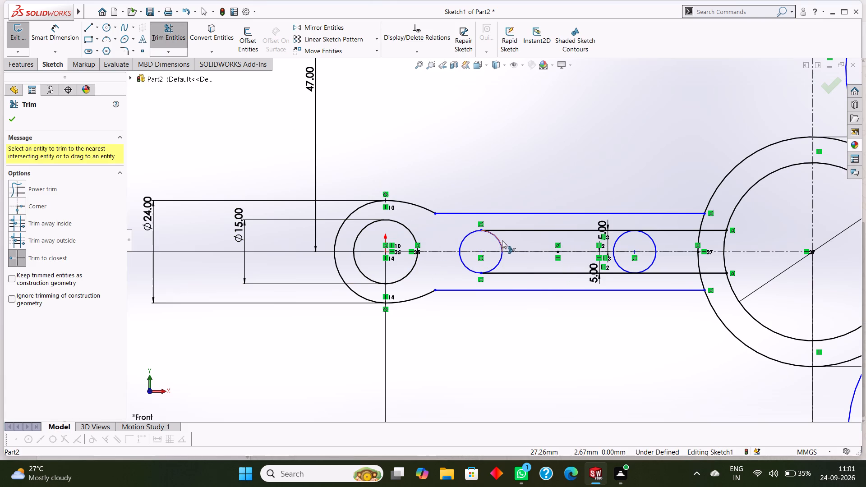
{"action": "left_click", "coordinate": [498, 238]}
{"action": "left_click", "coordinate": [498, 263]}
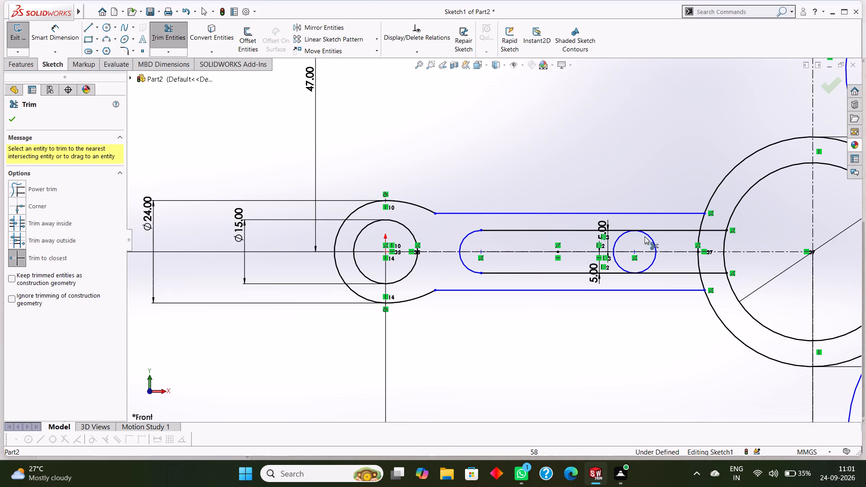
Trim the slot end near the large concentric circles, removing both offset line pieces beyond the 5 mm radius circle and that circle's inner half.
{"action": "left_click", "coordinate": [714, 228]}
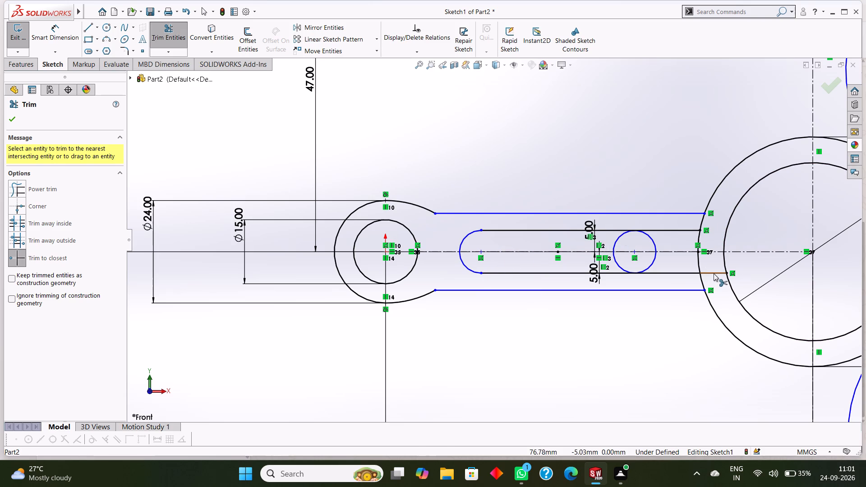
{"action": "left_click", "coordinate": [714, 273]}
{"action": "left_click", "coordinate": [678, 231]}
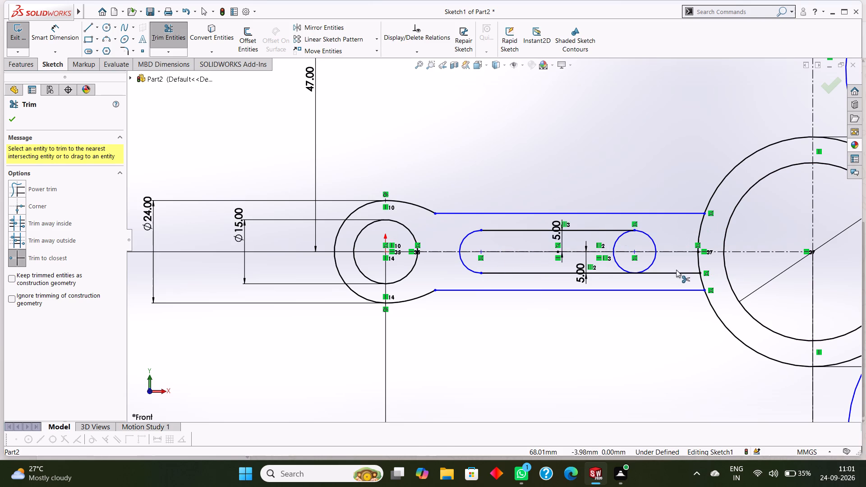
{"action": "left_click", "coordinate": [676, 272]}
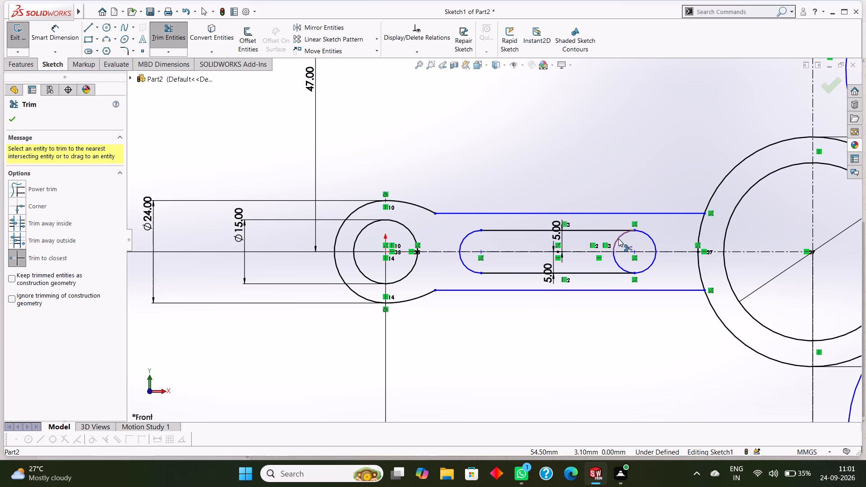
{"action": "left_click", "coordinate": [618, 239]}
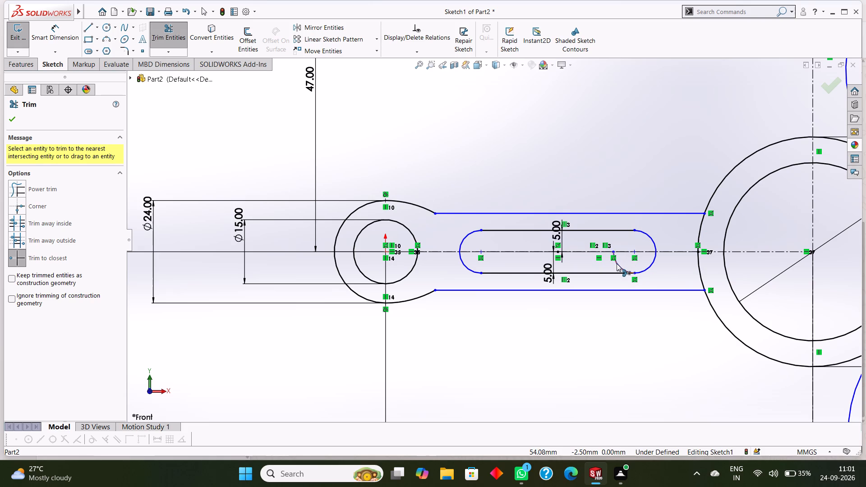
{"action": "left_click", "coordinate": [617, 262]}
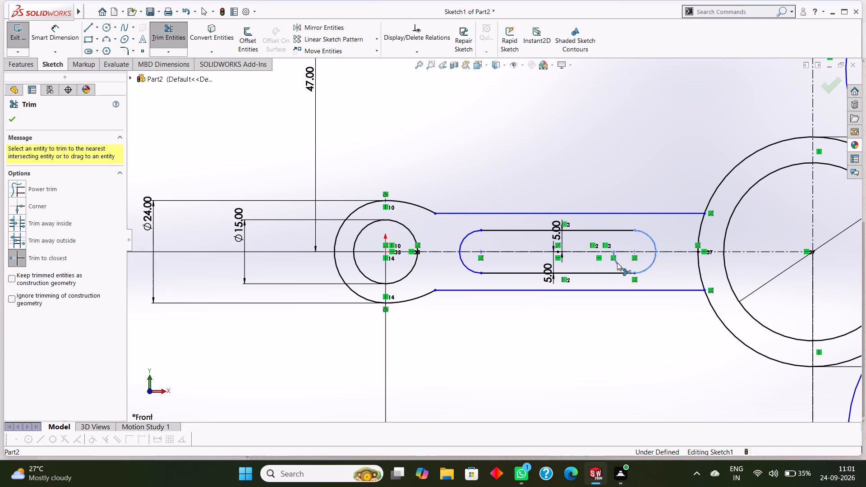
{"action": "left_click", "coordinate": [8, 121]}
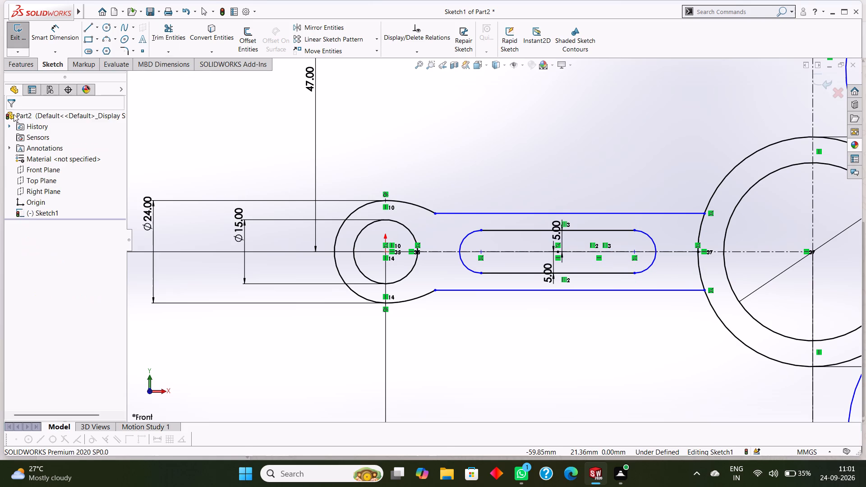
Add a radius dimension to each of the two rounded end arcs of the inner slot.
{"action": "left_click", "coordinate": [64, 27]}
{"action": "left_click", "coordinate": [469, 234]}
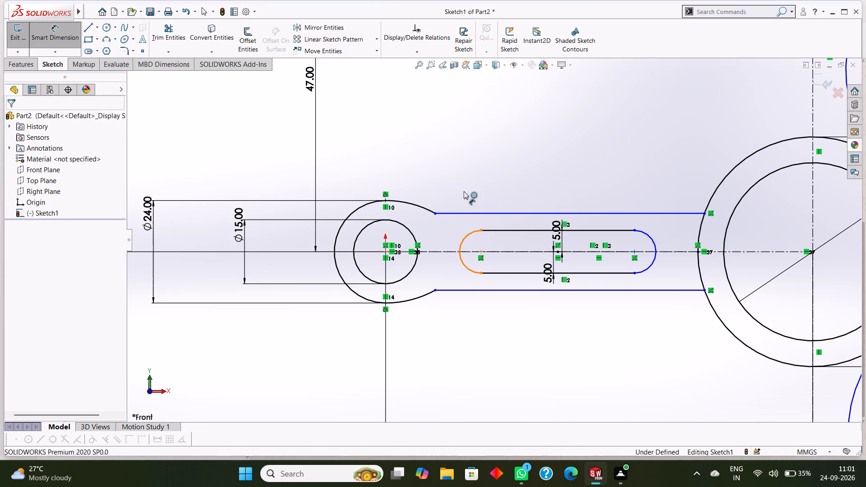
{"action": "left_click", "coordinate": [460, 175]}
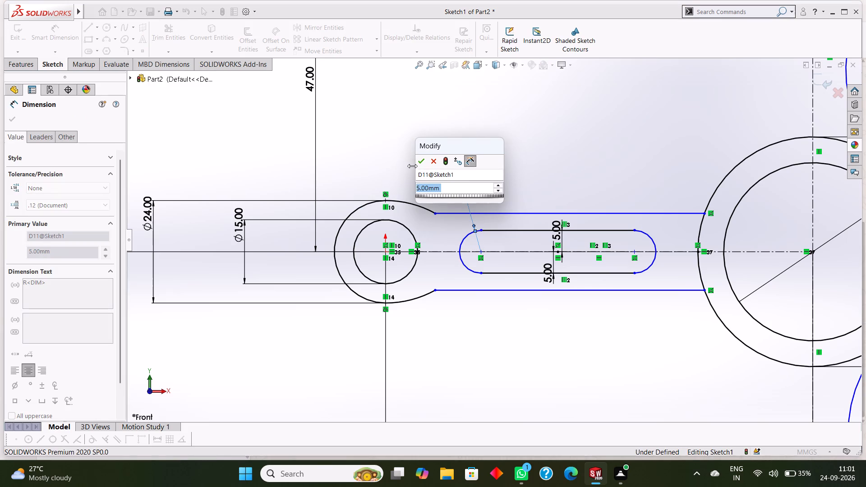
{"action": "left_click", "coordinate": [419, 163]}
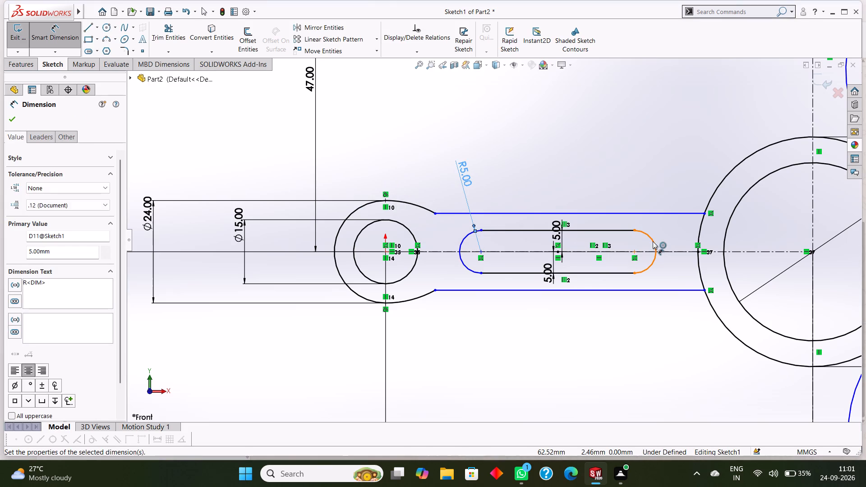
{"action": "left_click", "coordinate": [653, 241]}
{"action": "left_click", "coordinate": [666, 173]}
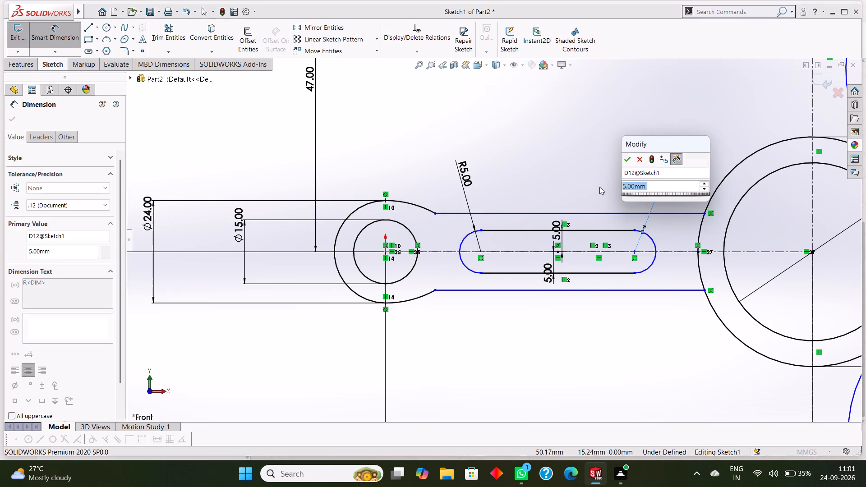
{"action": "left_click", "coordinate": [626, 162]}
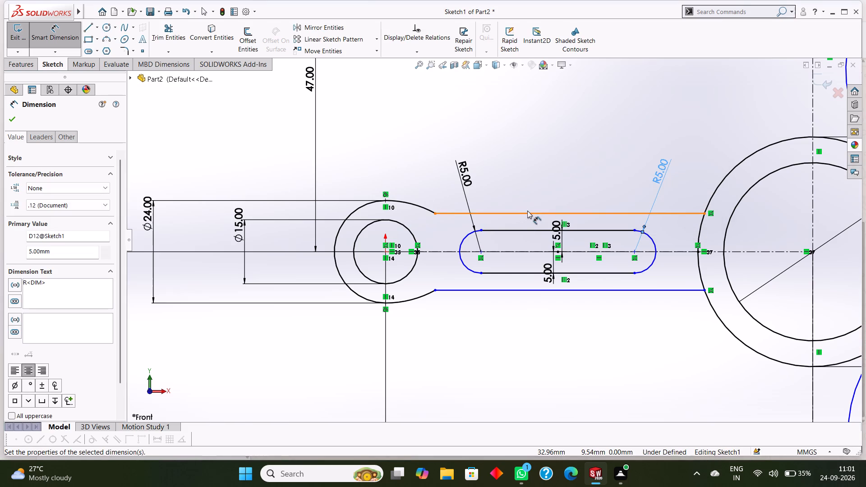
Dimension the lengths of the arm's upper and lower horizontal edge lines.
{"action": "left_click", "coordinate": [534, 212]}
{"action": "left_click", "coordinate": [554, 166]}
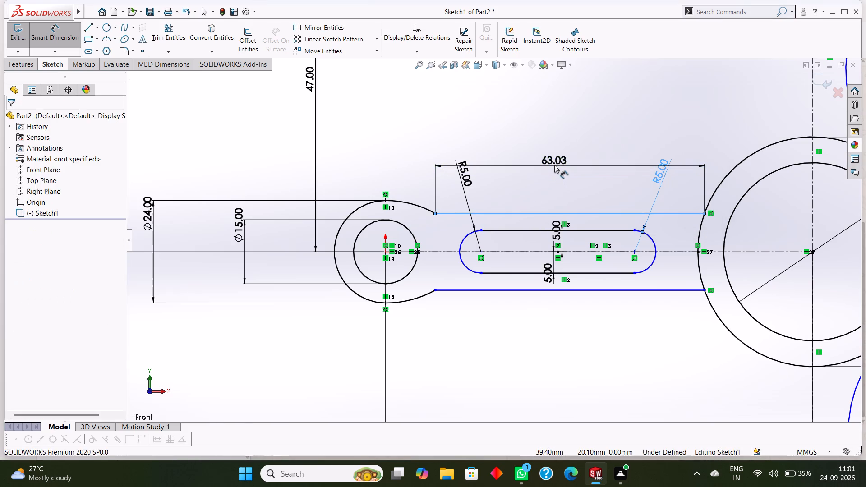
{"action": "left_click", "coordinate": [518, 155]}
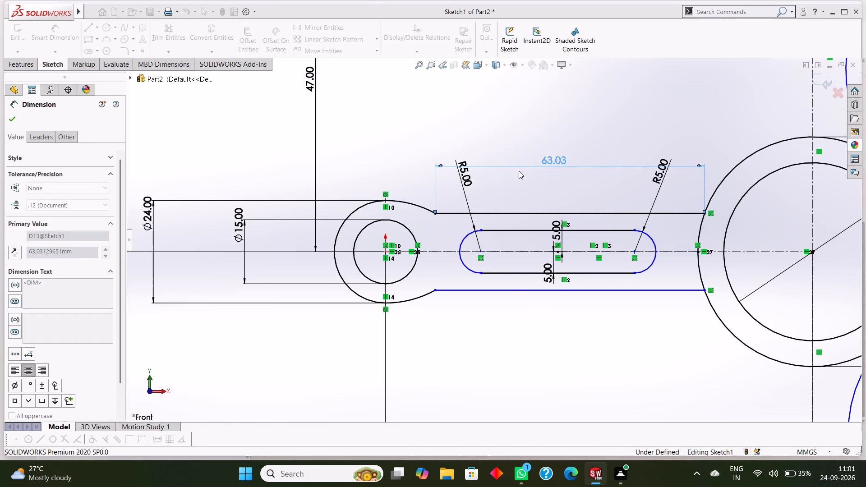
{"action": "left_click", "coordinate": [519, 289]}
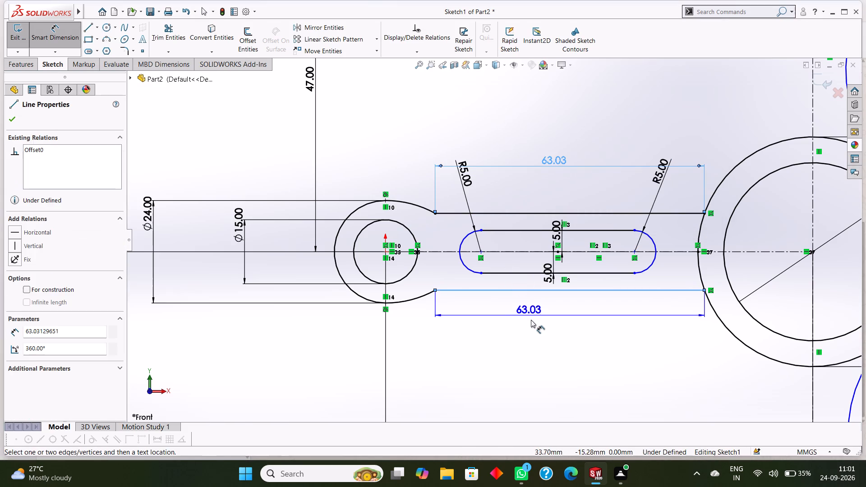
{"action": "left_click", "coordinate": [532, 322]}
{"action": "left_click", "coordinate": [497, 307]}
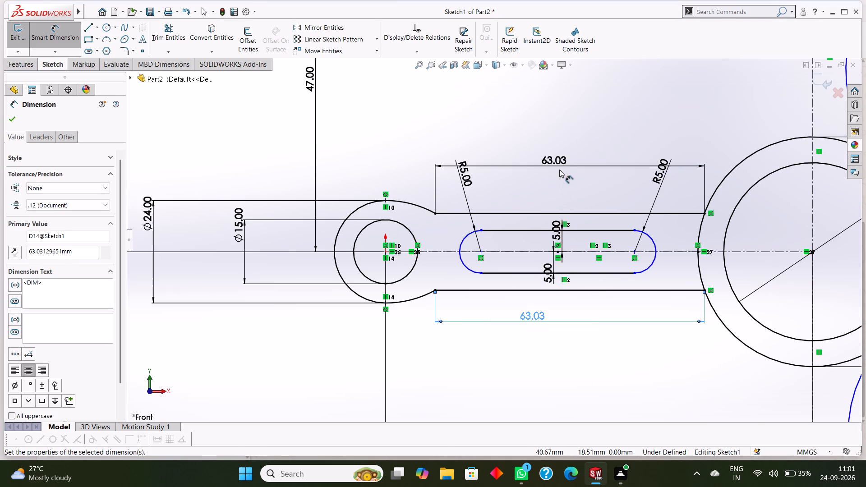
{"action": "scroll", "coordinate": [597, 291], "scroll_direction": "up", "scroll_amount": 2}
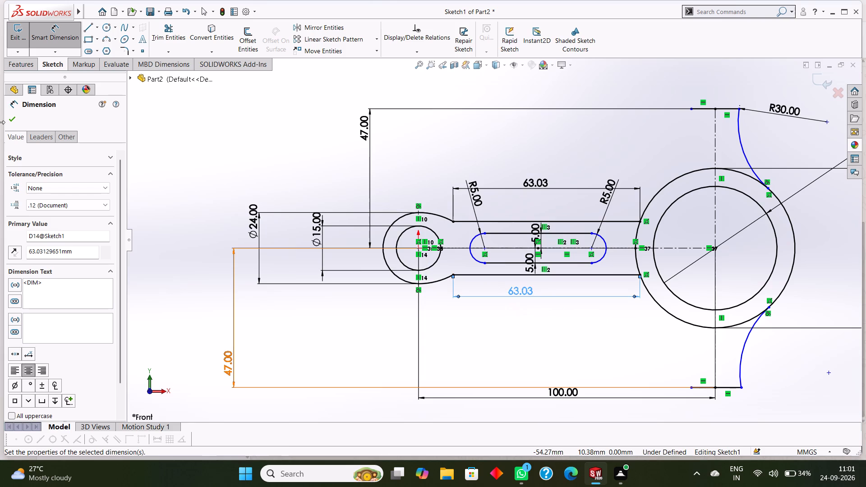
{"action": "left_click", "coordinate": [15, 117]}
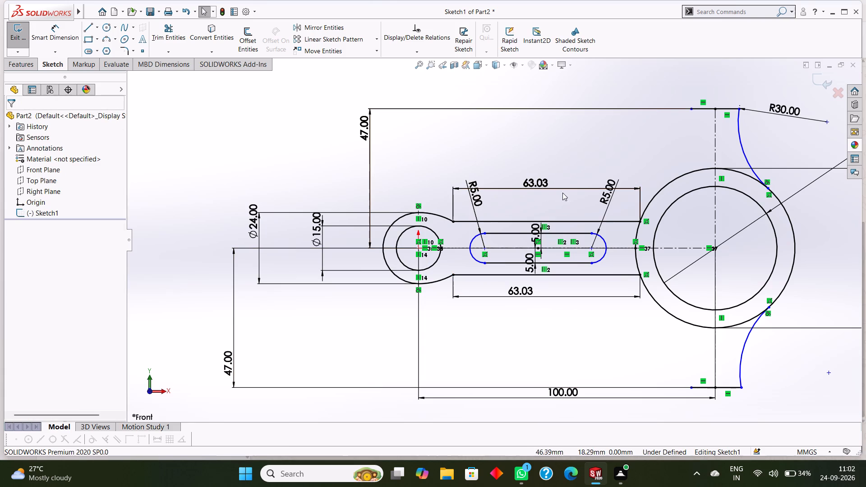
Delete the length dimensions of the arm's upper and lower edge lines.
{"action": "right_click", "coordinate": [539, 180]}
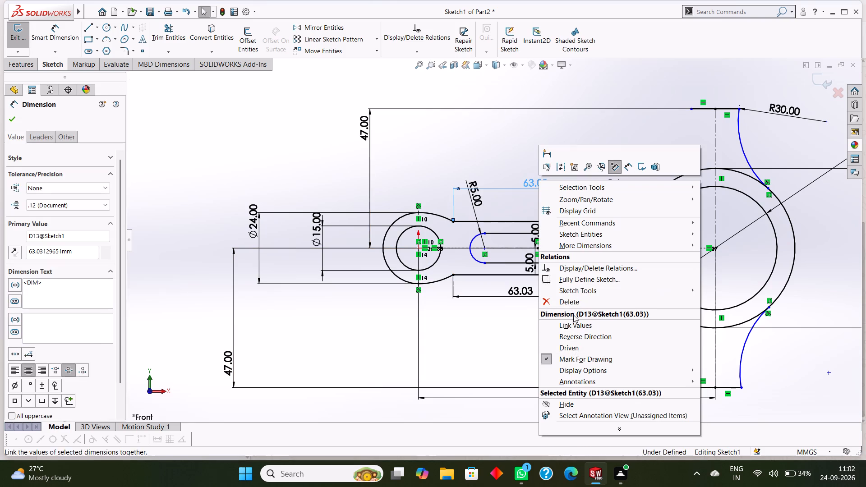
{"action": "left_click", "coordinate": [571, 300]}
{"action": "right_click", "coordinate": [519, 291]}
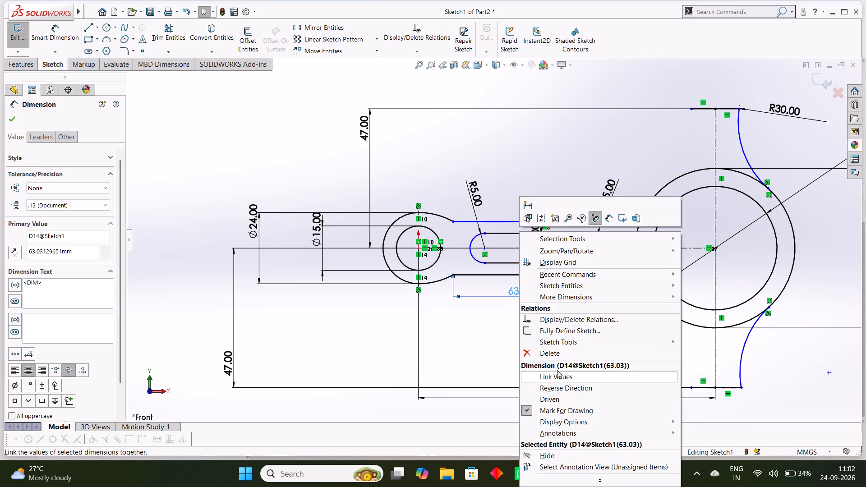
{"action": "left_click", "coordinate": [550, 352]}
Dimension the horizontal distances from the 15 mm circle's center to the nearer endpoints of the arm's upper and lower edge lines.
{"action": "scroll", "coordinate": [594, 257], "scroll_direction": "down", "scroll_amount": 2}
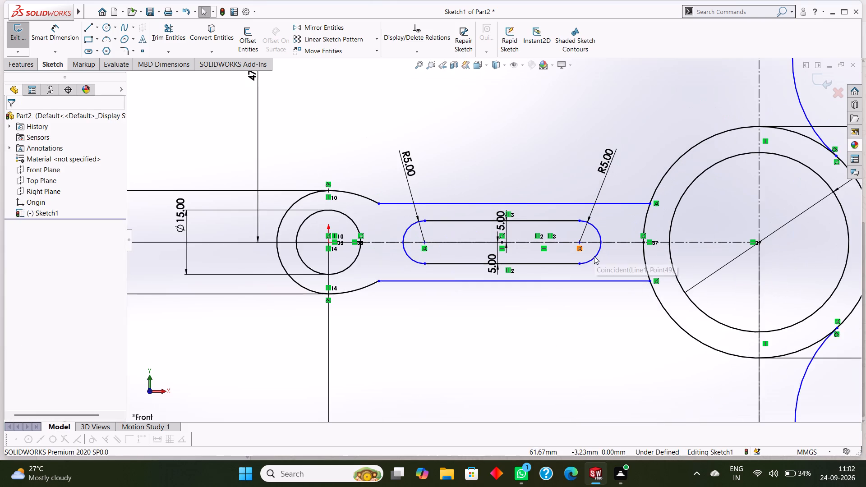
{"action": "scroll", "coordinate": [594, 256], "scroll_direction": "up", "scroll_amount": 3}
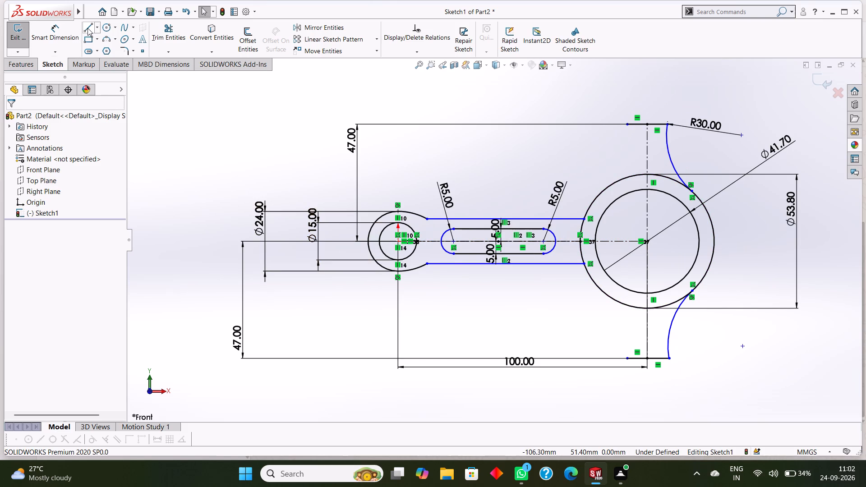
{"action": "left_click", "coordinate": [72, 28]}
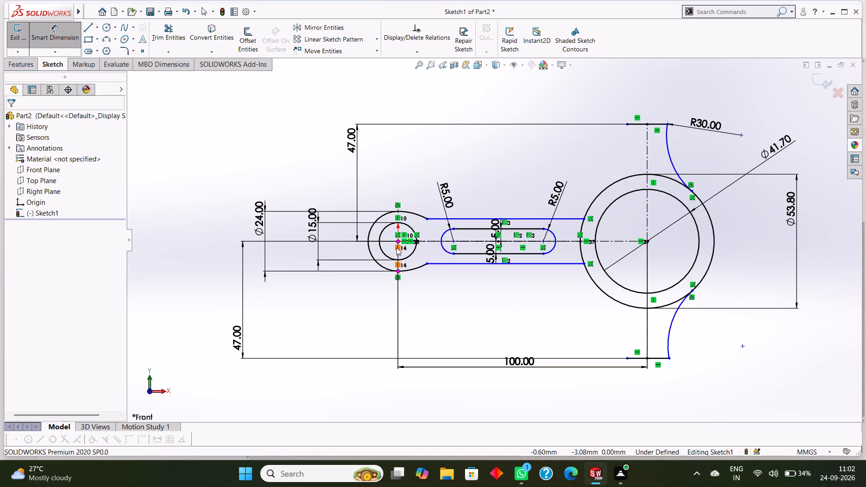
{"action": "left_click", "coordinate": [396, 243]}
{"action": "left_click", "coordinate": [428, 219]}
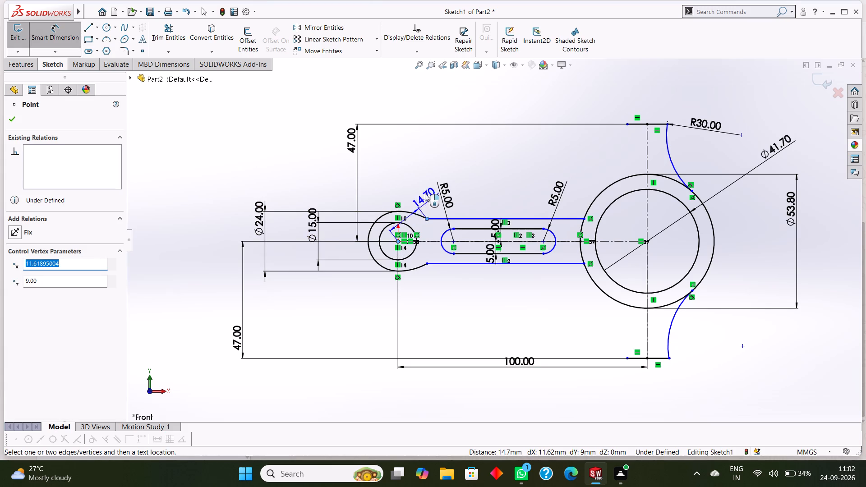
{"action": "left_click", "coordinate": [409, 175]}
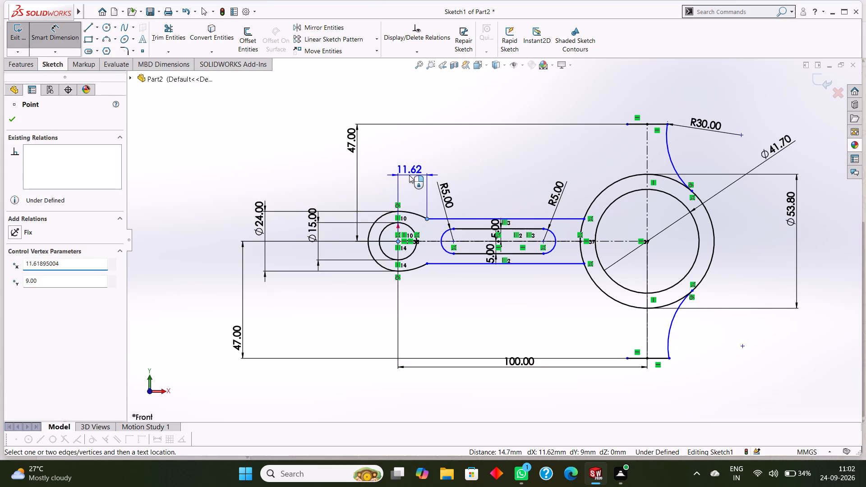
{"action": "left_click", "coordinate": [371, 162]}
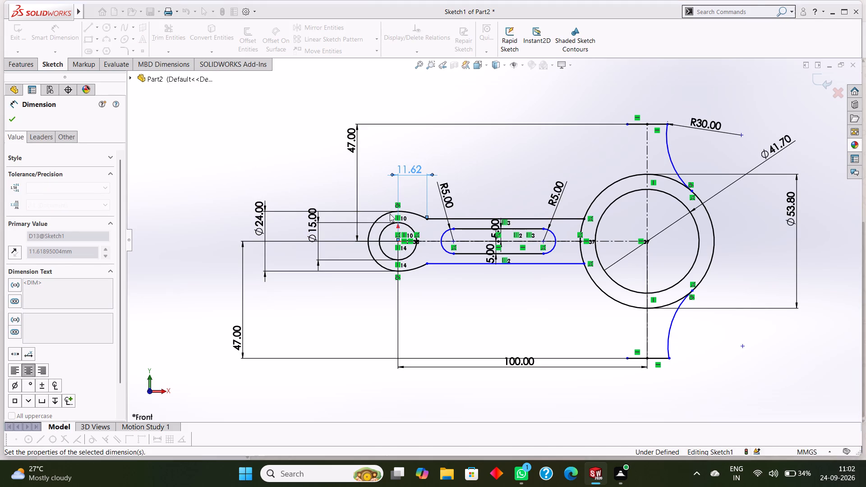
{"action": "left_click", "coordinate": [398, 243]}
{"action": "left_click", "coordinate": [427, 263]}
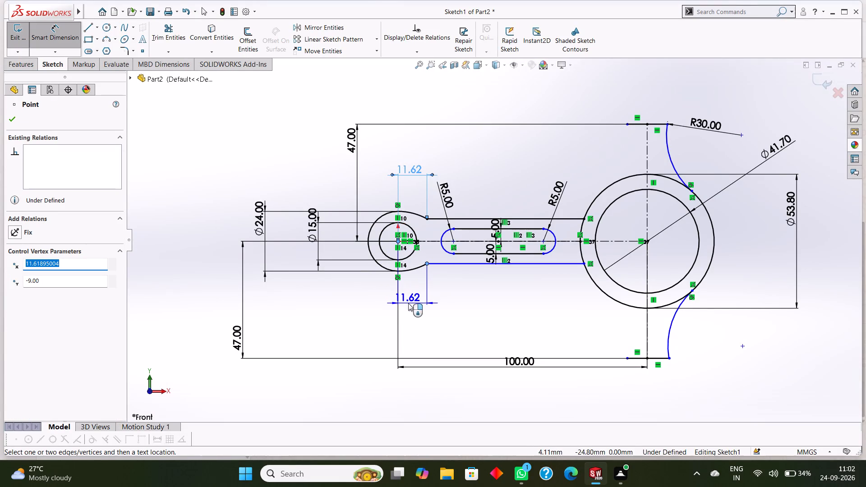
{"action": "left_click", "coordinate": [408, 303]}
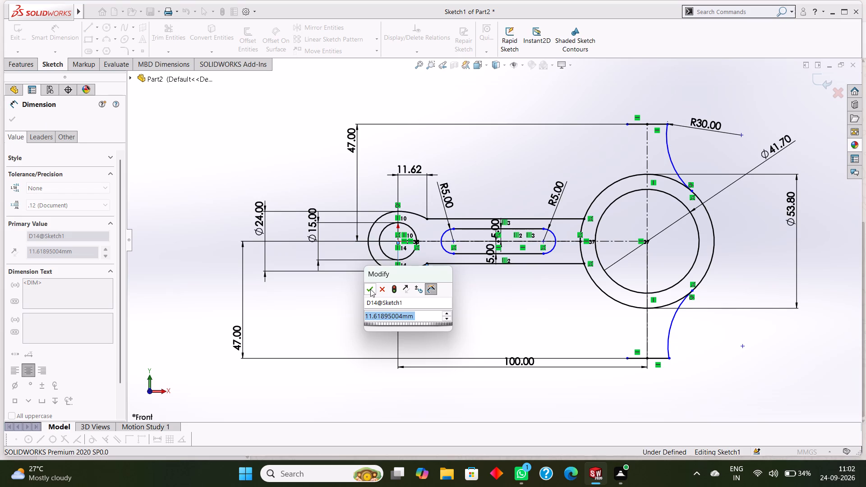
{"action": "left_click", "coordinate": [370, 289]}
{"action": "left_click", "coordinate": [8, 120]}
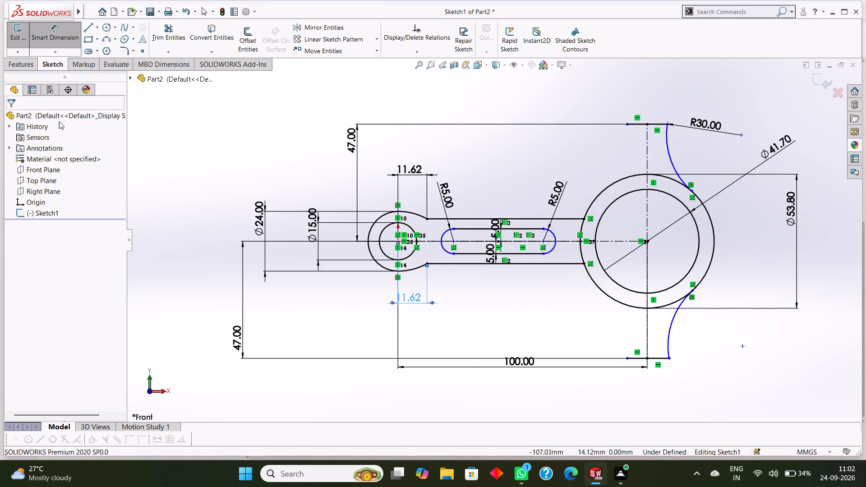
Sketch a three-point arc of radius 26.9 mm from the short upper horizontal line's end nearer the arm to the arm's upper edge line.
{"action": "left_click", "coordinate": [107, 39]}
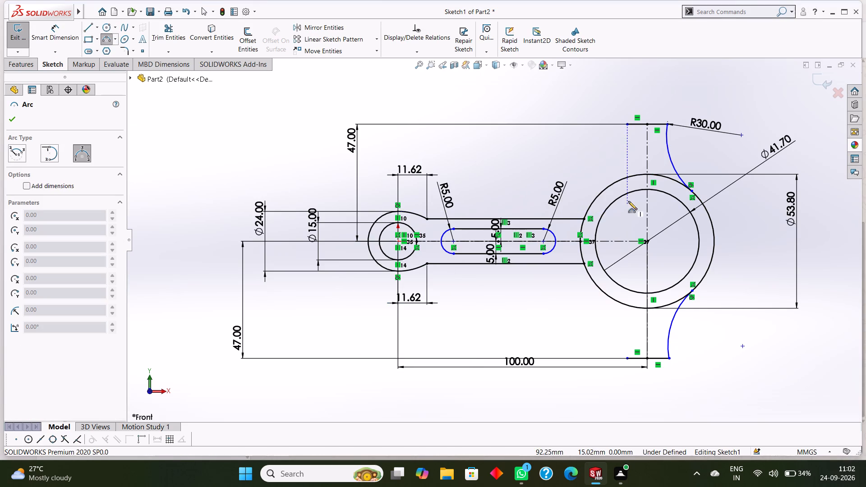
{"action": "left_click", "coordinate": [626, 126]}
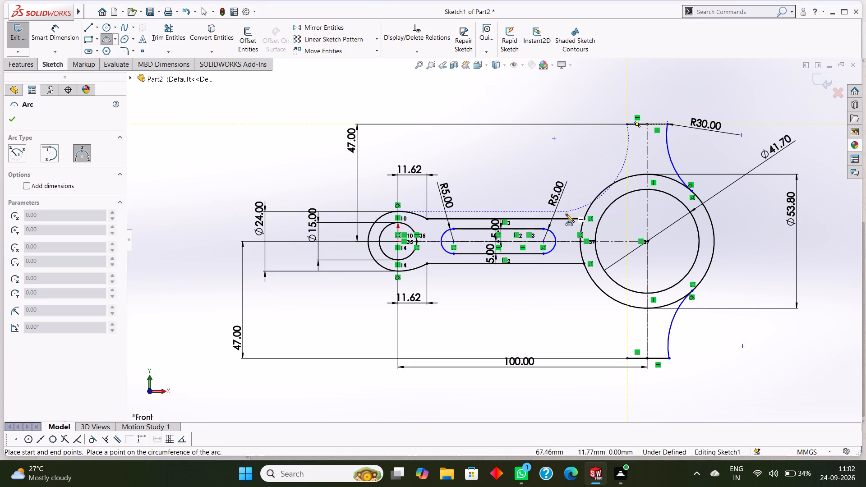
{"action": "left_click", "coordinate": [565, 216]}
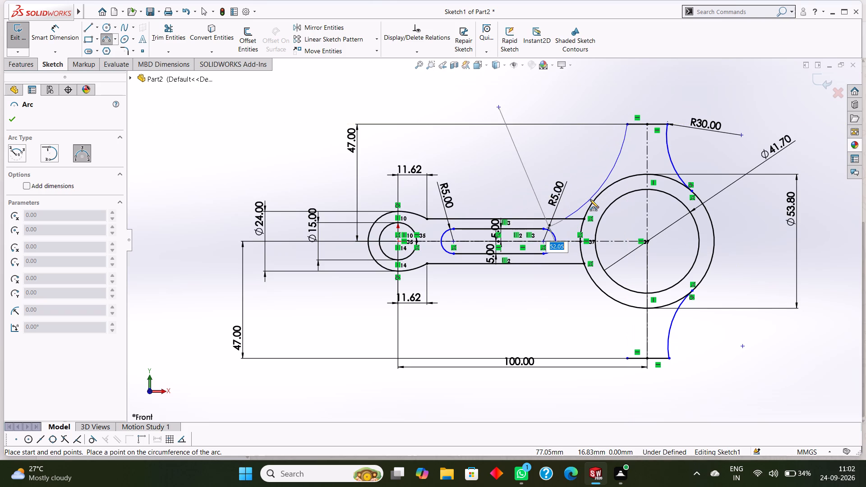
{"action": "key", "text": "2"}
{"action": "type", "text": "6.9"}
{"action": "key", "text": "Return"}
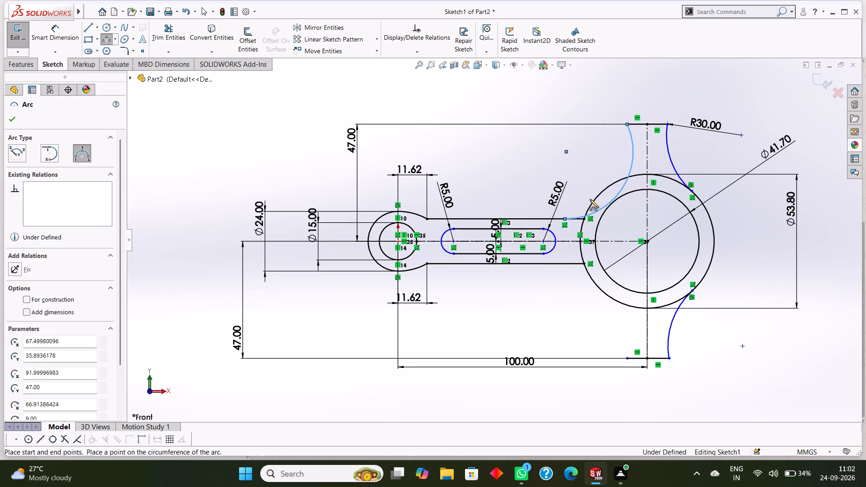
{"action": "left_click", "coordinate": [13, 117]}
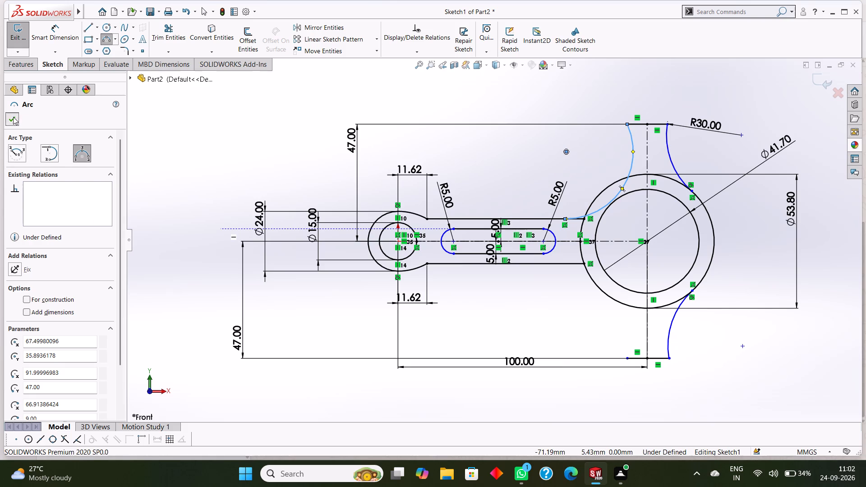
{"action": "scroll", "coordinate": [556, 195], "scroll_direction": "down", "scroll_amount": 2}
{"action": "scroll", "coordinate": [556, 195], "scroll_direction": "up", "scroll_amount": 2}
{"action": "key", "text": "Escape"}
{"action": "key", "text": "Escape"}
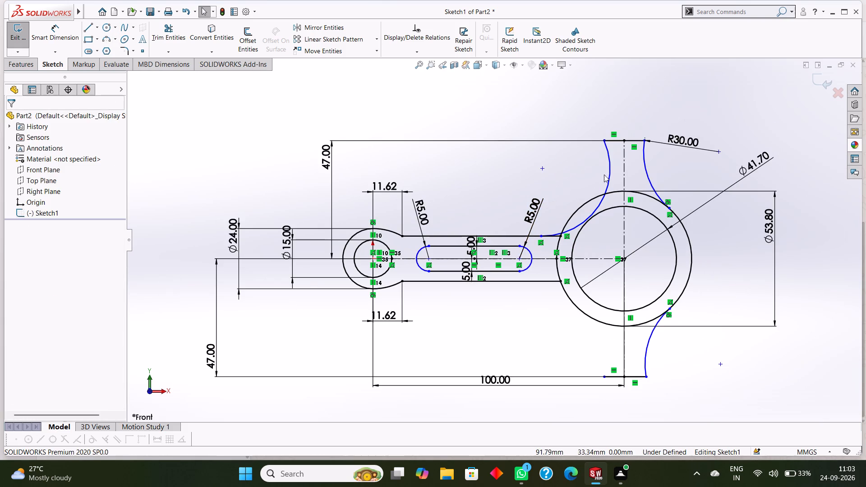
Make the new upper arc tangent to the arm's upper edge line.
{"action": "left_click", "coordinate": [608, 166]}
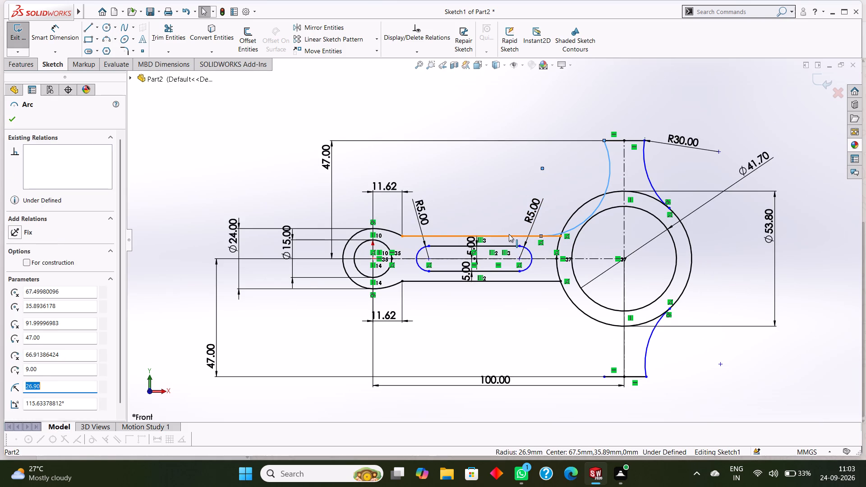
{"action": "left_click", "coordinate": [509, 234], "text": "shift"}
{"action": "left_click", "coordinate": [38, 279]}
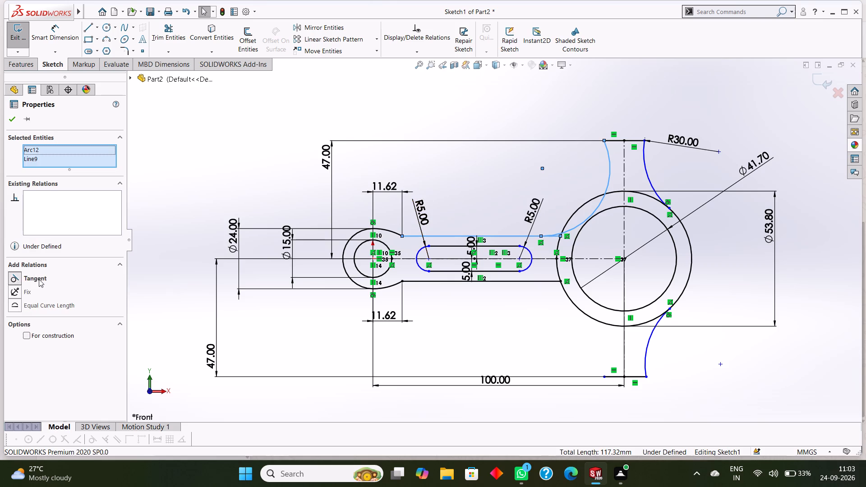
{"action": "left_click", "coordinate": [13, 120]}
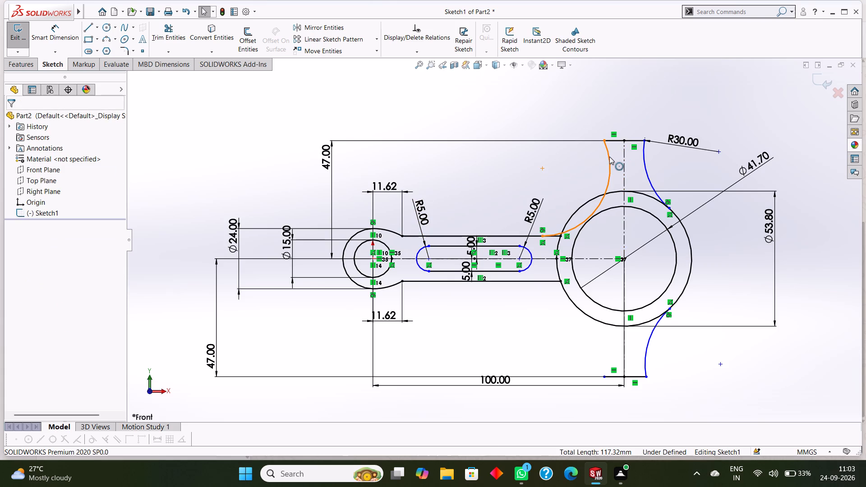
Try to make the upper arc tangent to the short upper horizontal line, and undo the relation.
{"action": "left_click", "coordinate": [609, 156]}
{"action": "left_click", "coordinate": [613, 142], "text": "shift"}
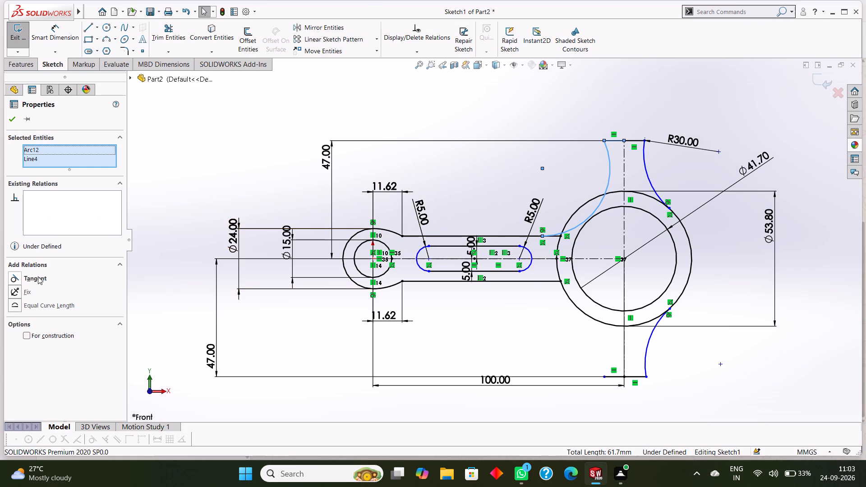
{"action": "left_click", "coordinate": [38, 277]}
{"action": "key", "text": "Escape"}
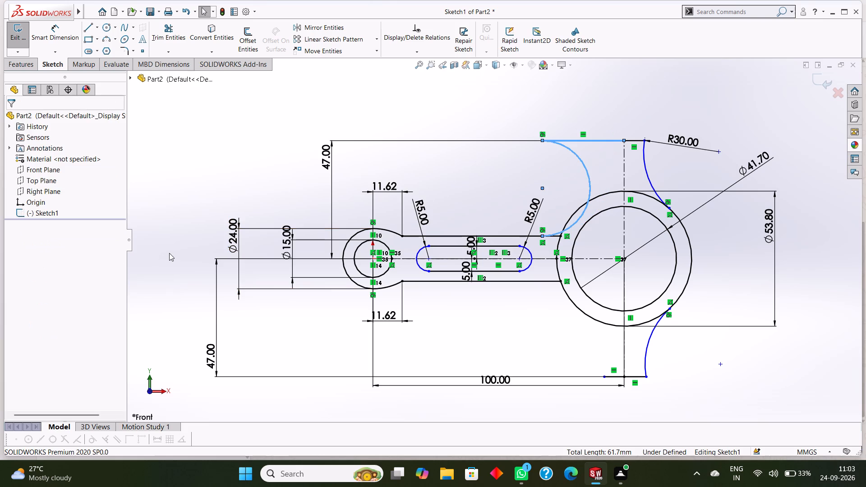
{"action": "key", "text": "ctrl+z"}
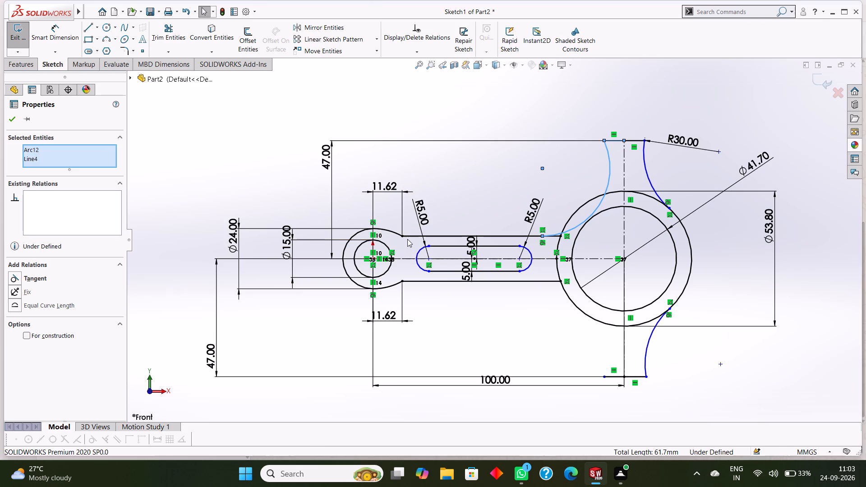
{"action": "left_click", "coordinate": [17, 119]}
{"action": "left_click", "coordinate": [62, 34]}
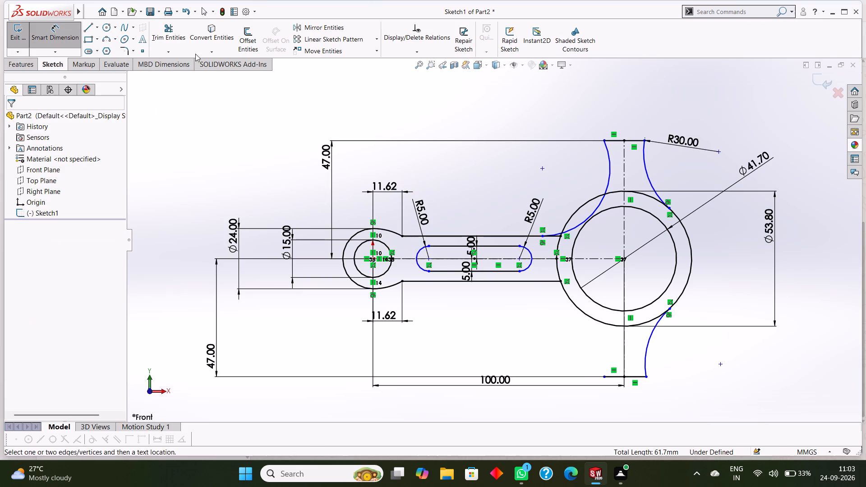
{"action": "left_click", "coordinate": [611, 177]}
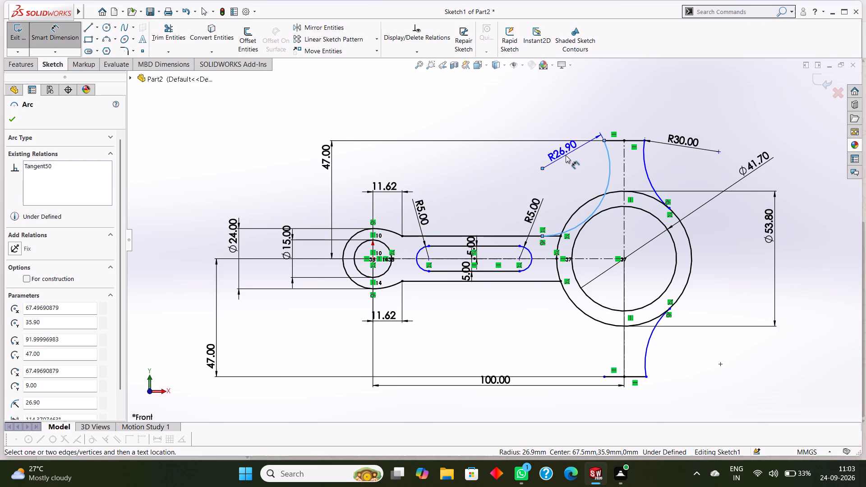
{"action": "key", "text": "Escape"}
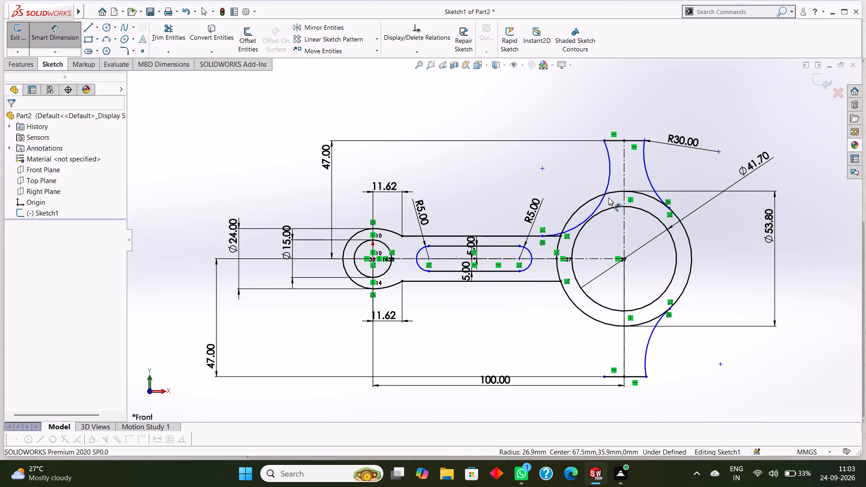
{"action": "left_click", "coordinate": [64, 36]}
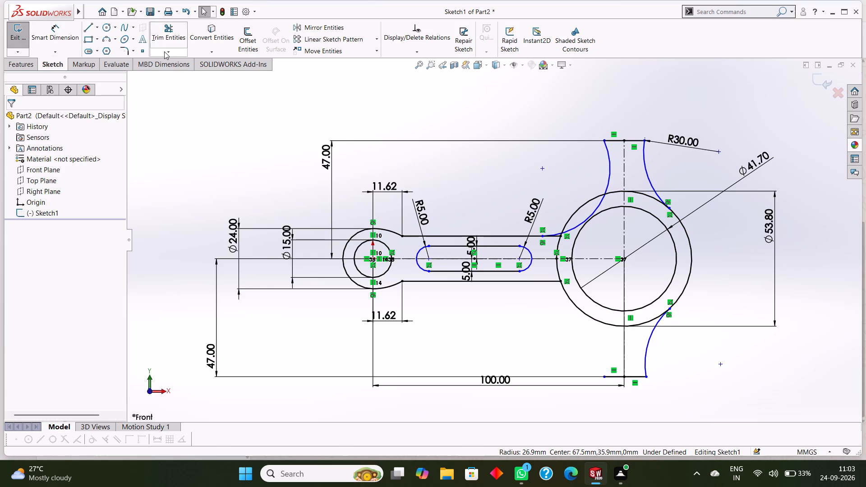
Trim the 53.8 mm circle's upper portion between the upper R30 arc and the arm's upper edge line.
{"action": "left_click", "coordinate": [169, 35]}
{"action": "scroll", "coordinate": [549, 175], "scroll_direction": "down", "scroll_amount": 1}
{"action": "scroll", "coordinate": [627, 191], "scroll_direction": "down", "scroll_amount": 2}
{"action": "left_click_drag", "start_coordinate": [655, 194], "coordinate": [661, 208]}
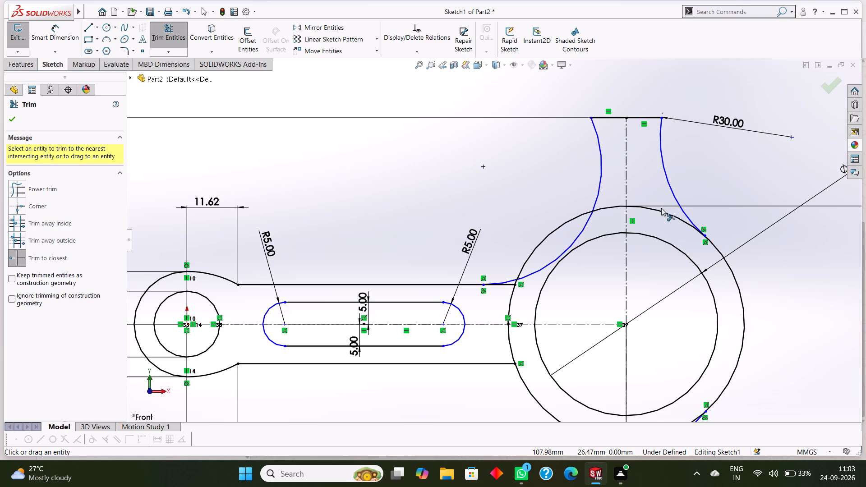
{"action": "left_click_drag", "start_coordinate": [661, 208], "coordinate": [664, 215]}
{"action": "left_click", "coordinate": [665, 211]}
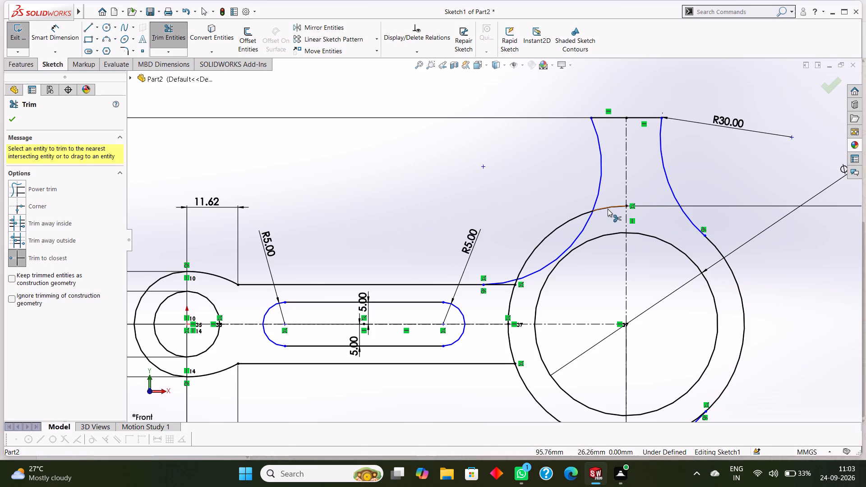
{"action": "left_click", "coordinate": [608, 207]}
{"action": "left_click", "coordinate": [556, 227]}
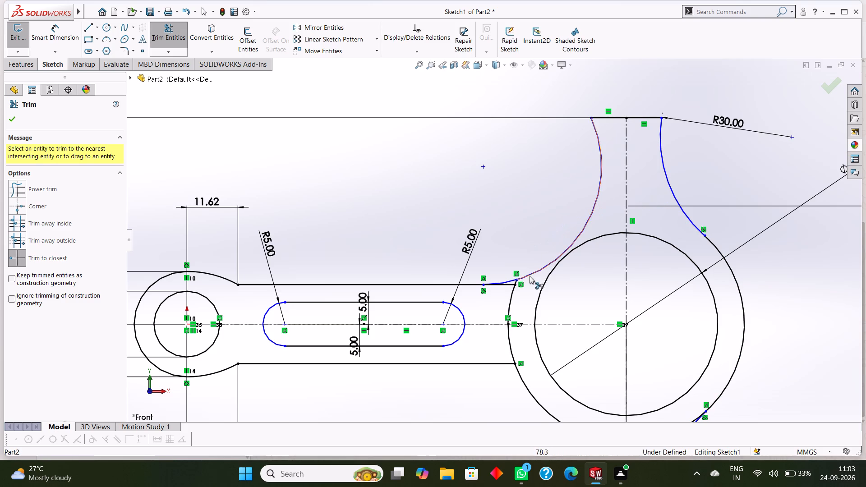
{"action": "scroll", "coordinate": [524, 287], "scroll_direction": "down", "scroll_amount": 7}
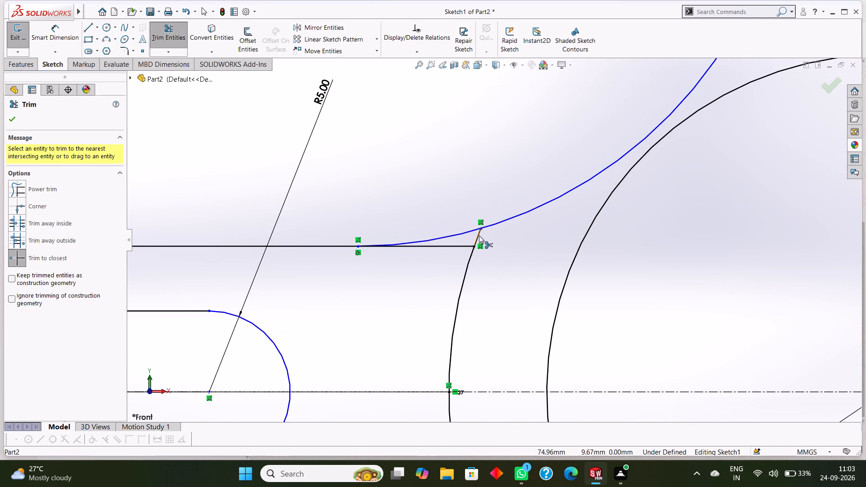
{"action": "left_click", "coordinate": [479, 235]}
{"action": "scroll", "coordinate": [488, 258], "scroll_direction": "up", "scroll_amount": 10}
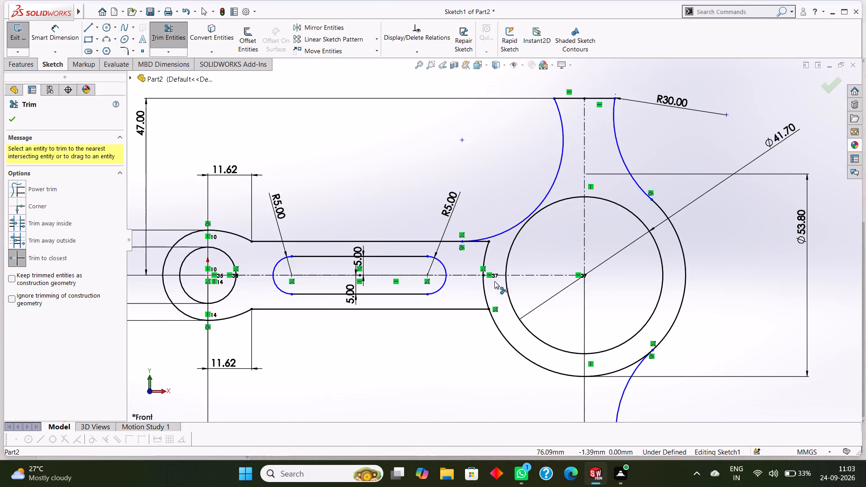
{"action": "scroll", "coordinate": [494, 281], "scroll_direction": "up", "scroll_amount": 2}
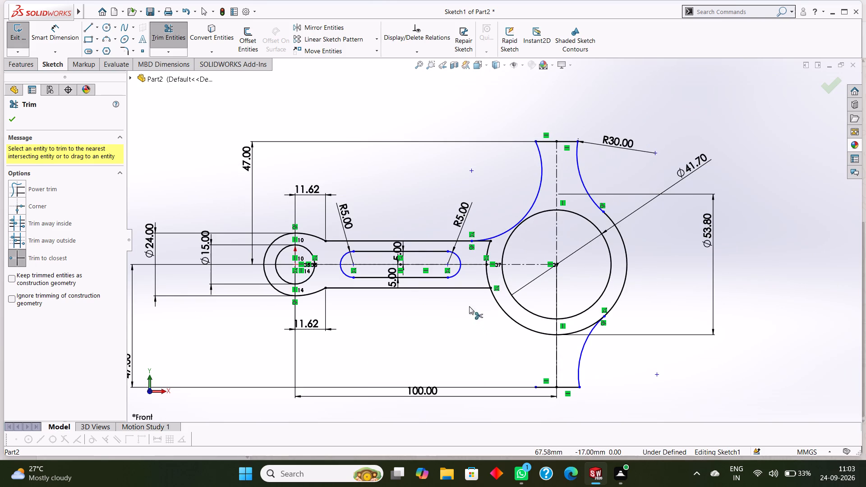
{"action": "scroll", "coordinate": [484, 244], "scroll_direction": "down", "scroll_amount": 5}
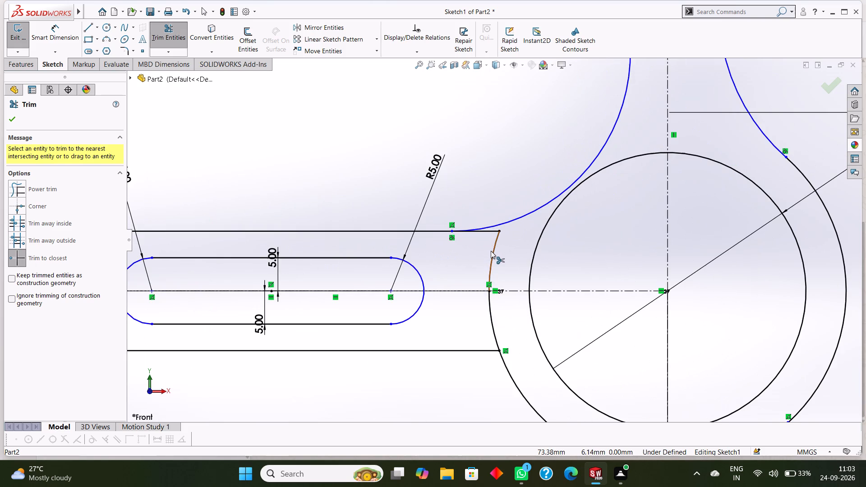
{"action": "scroll", "coordinate": [491, 251], "scroll_direction": "down", "scroll_amount": 1}
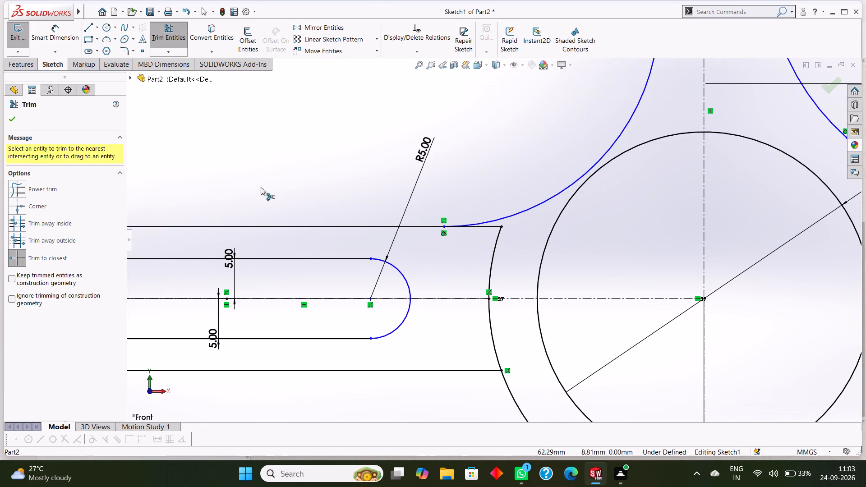
{"action": "left_click", "coordinate": [10, 119]}
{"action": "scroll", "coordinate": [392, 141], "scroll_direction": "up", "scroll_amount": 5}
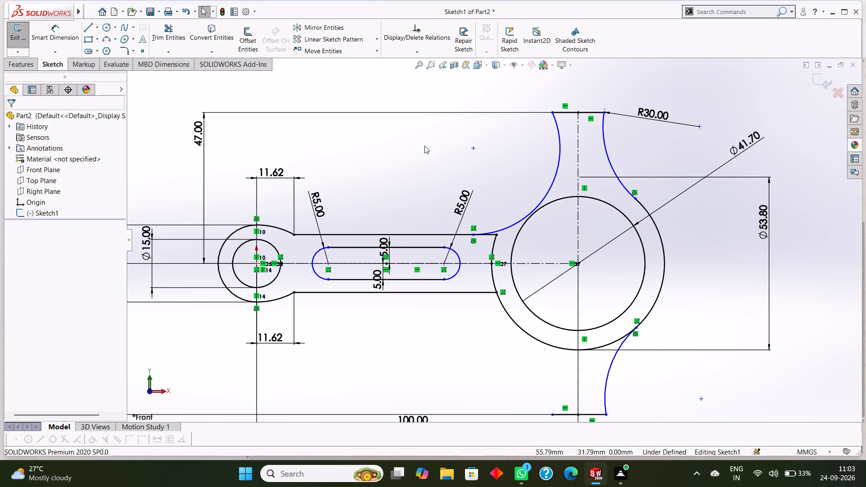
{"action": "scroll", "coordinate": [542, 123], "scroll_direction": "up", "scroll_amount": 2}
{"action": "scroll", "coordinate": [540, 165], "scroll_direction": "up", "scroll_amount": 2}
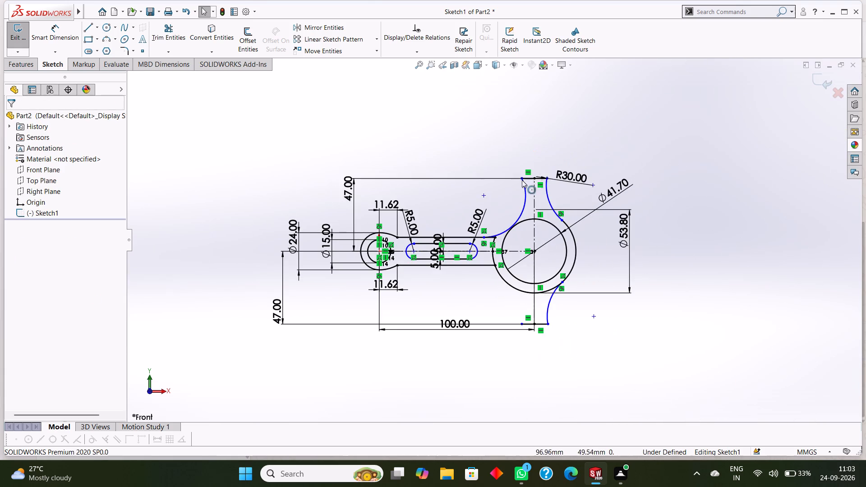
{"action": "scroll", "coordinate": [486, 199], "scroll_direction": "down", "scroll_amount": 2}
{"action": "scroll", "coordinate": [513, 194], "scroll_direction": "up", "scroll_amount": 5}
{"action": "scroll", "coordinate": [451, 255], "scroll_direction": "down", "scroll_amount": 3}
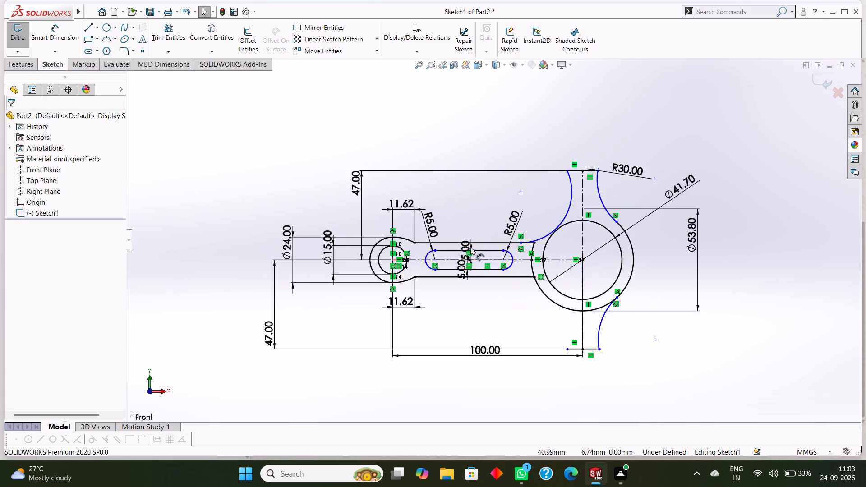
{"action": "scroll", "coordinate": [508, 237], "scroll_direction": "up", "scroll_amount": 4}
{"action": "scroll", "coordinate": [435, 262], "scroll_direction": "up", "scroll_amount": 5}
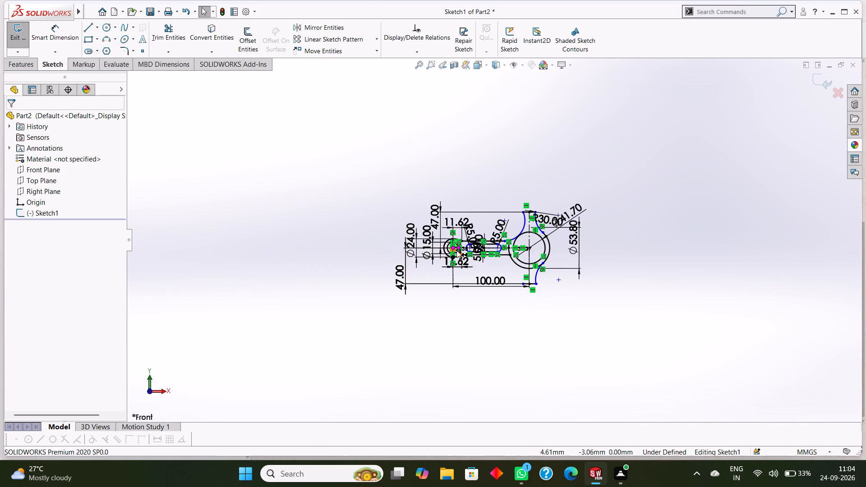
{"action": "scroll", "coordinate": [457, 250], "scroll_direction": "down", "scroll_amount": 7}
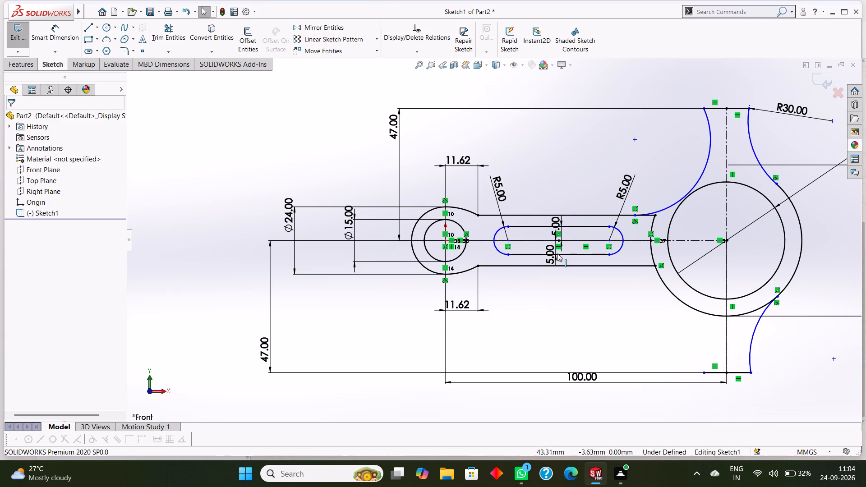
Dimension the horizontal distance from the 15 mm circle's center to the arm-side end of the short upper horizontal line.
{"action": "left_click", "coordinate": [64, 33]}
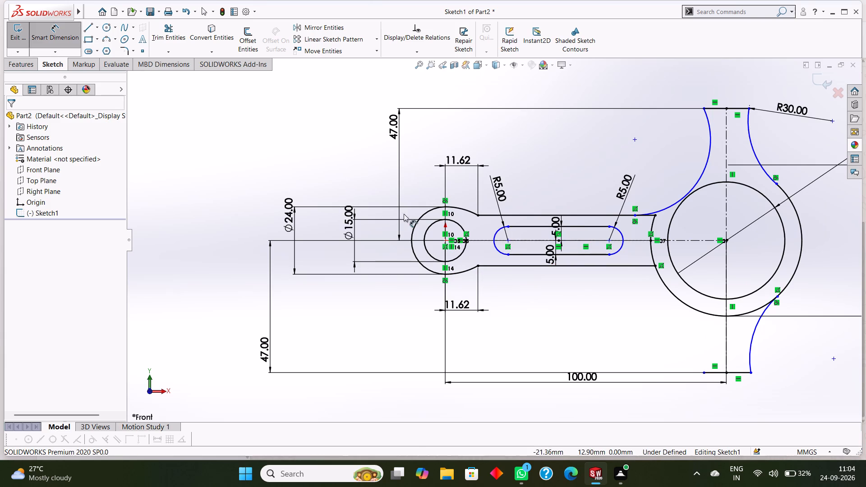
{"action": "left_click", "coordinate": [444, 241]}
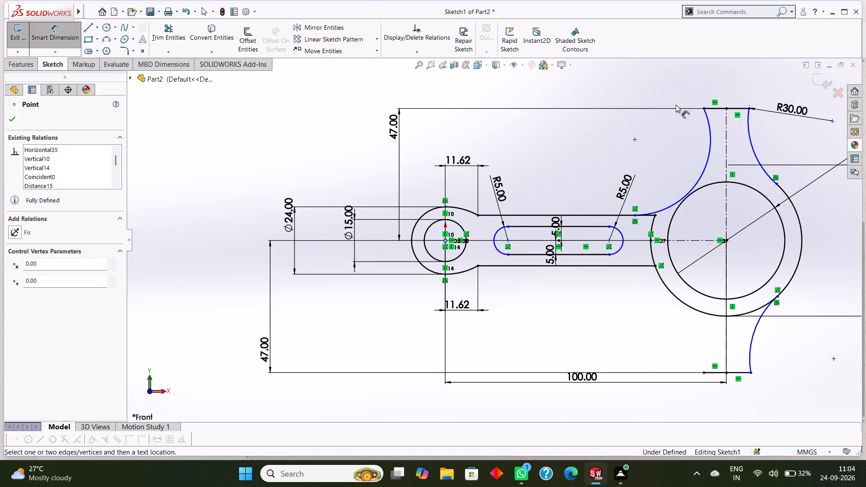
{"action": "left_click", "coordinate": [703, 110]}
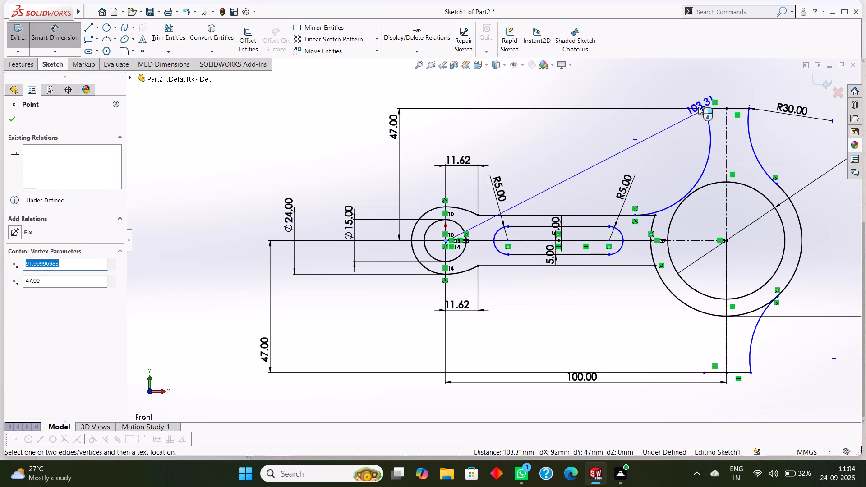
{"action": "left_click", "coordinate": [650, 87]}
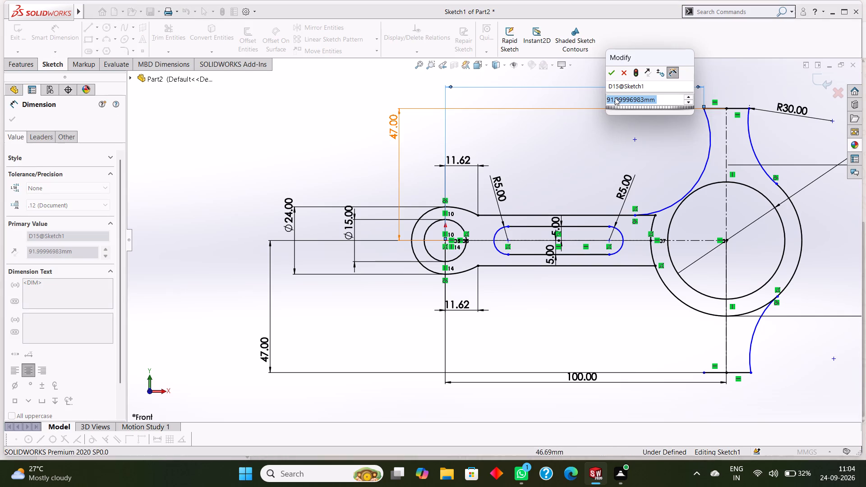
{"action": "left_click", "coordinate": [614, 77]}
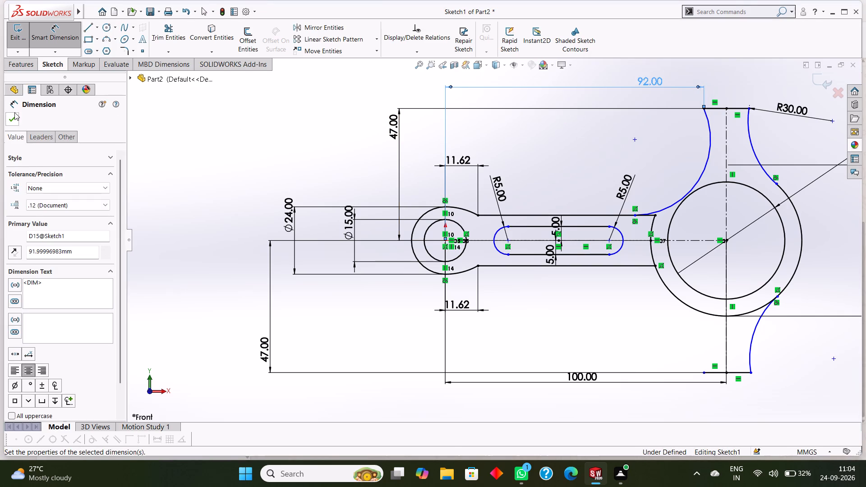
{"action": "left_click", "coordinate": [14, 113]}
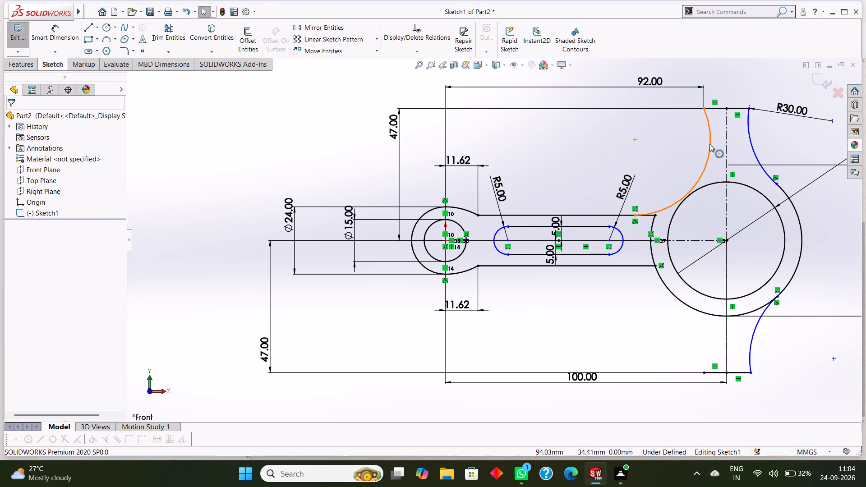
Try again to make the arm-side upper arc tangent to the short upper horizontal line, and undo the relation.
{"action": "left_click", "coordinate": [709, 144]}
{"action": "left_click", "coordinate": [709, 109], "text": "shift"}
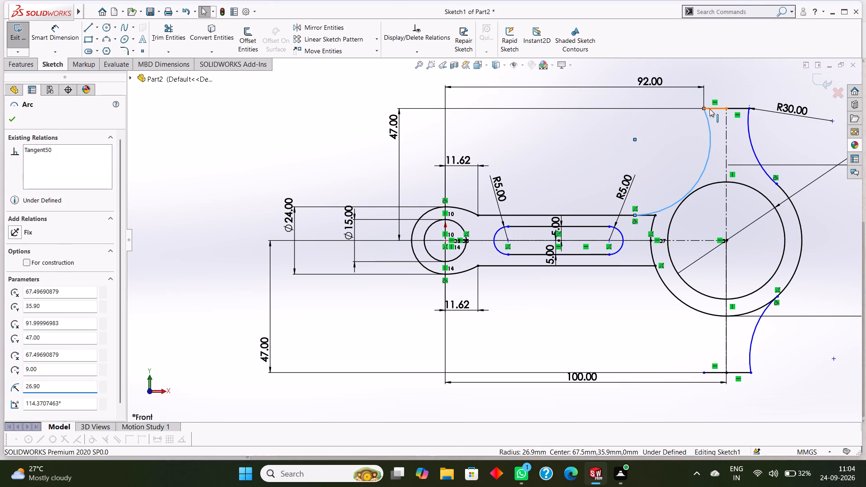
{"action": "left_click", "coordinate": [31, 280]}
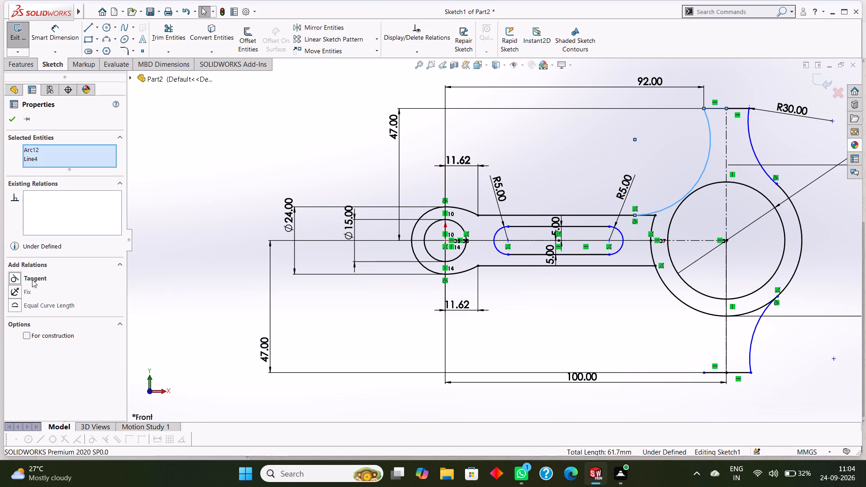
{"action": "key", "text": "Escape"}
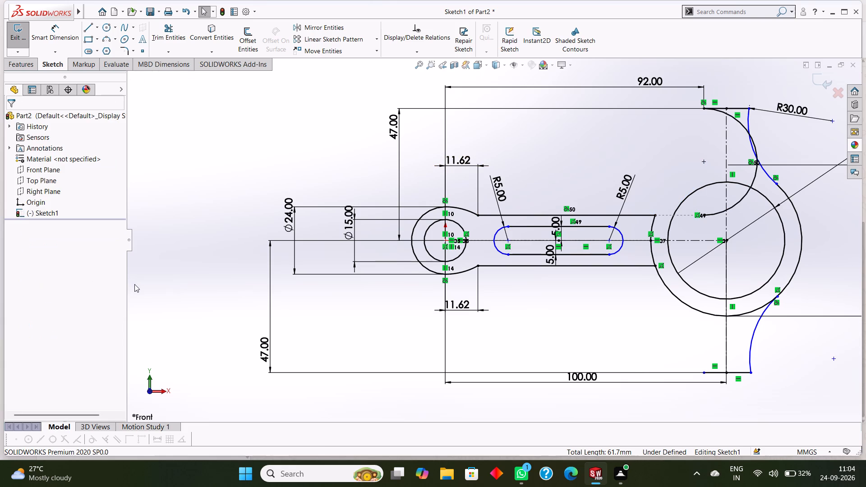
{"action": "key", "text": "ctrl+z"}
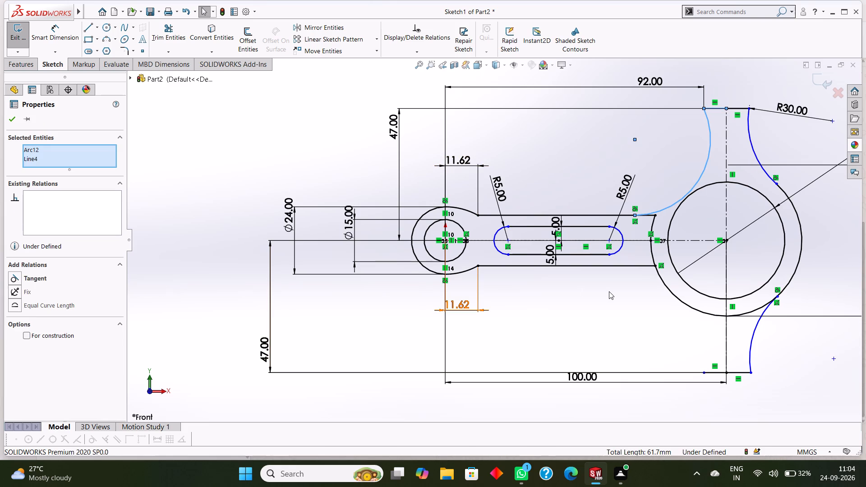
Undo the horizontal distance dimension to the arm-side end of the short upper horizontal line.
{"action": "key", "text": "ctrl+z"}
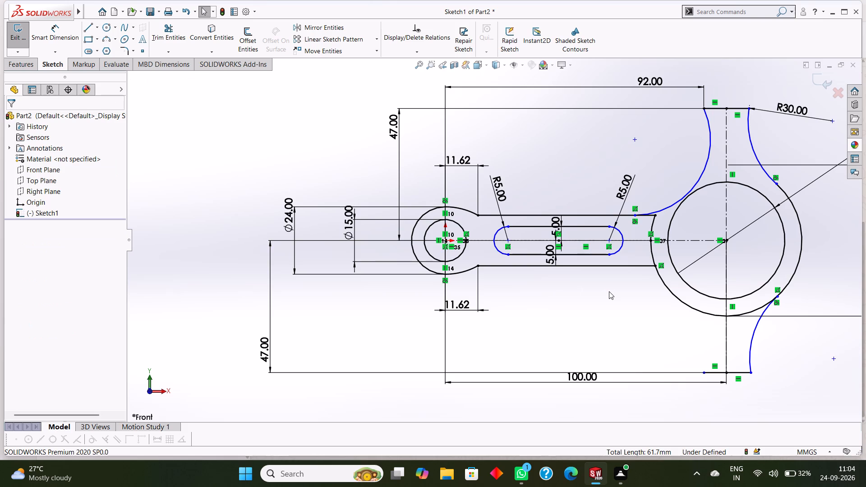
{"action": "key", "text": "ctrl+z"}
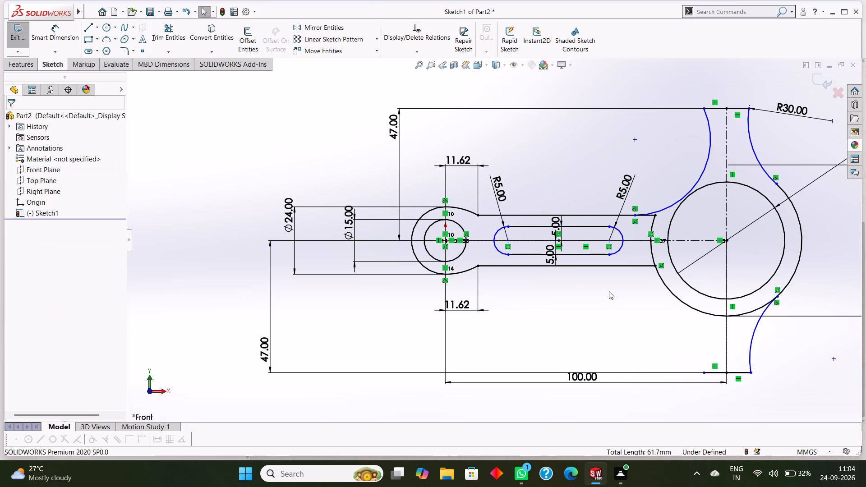
Undo the trim of the 53.8 mm circle between the arm-side upper arc and the arm's upper edge line.
{"action": "key", "text": "ctrl+z"}
{"action": "key", "text": "ctrl+z"}
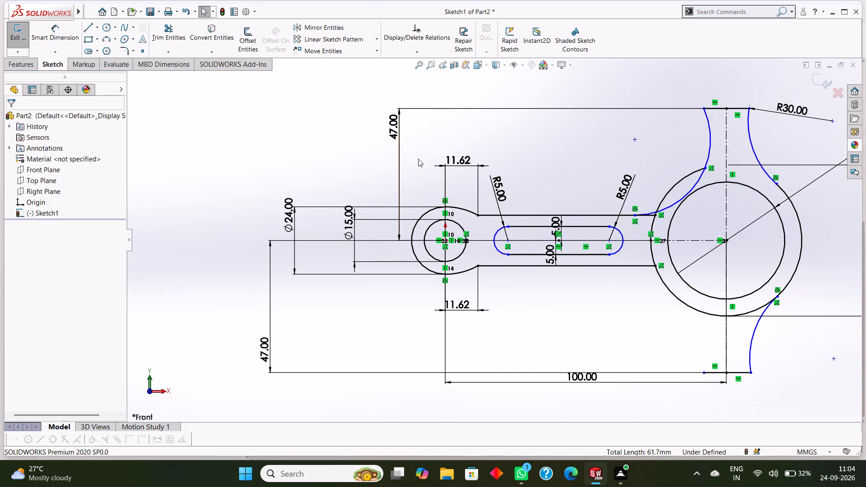
Delete the tangent relation between the arm-side upper arc and the arm's upper edge line.
{"action": "right_click", "coordinate": [633, 208]}
{"action": "left_click", "coordinate": [659, 331]}
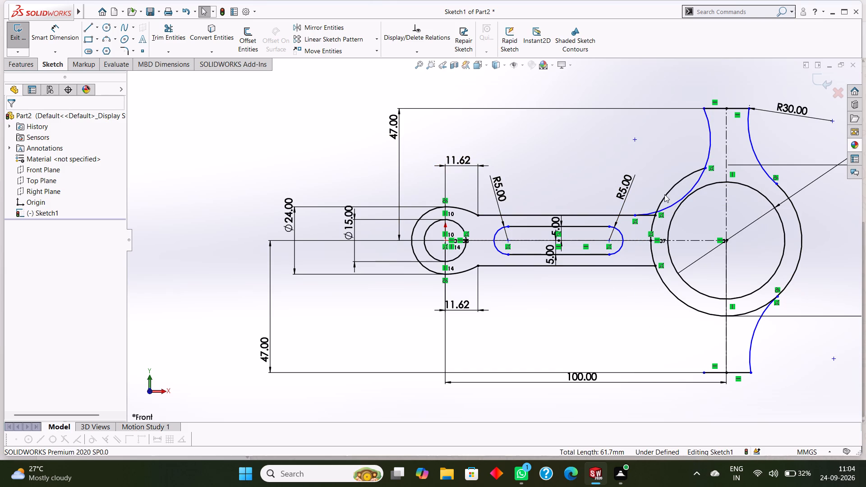
Trim the 53.8 mm circle's portion between its two crossings with the arm-side upper arc.
{"action": "left_click", "coordinate": [174, 32]}
{"action": "left_click", "coordinate": [668, 188]}
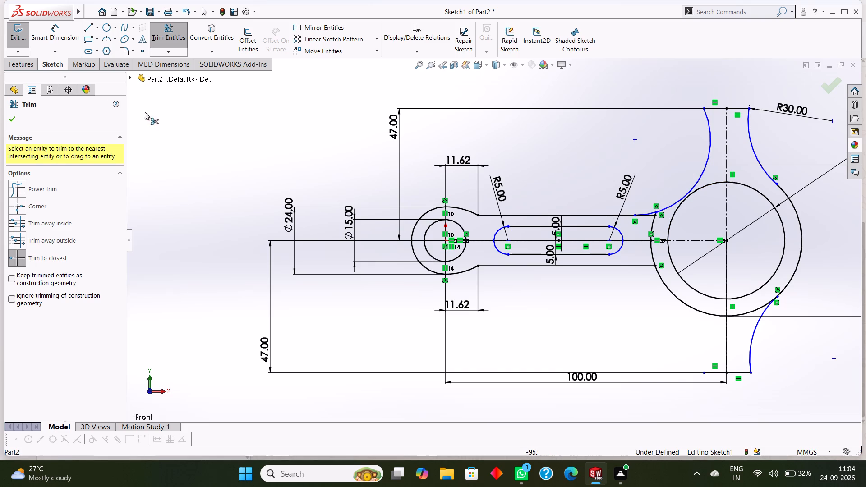
{"action": "left_click", "coordinate": [14, 119]}
Dimension the radius of the arm-side upper arc, keeping its current size.
{"action": "left_click", "coordinate": [48, 34]}
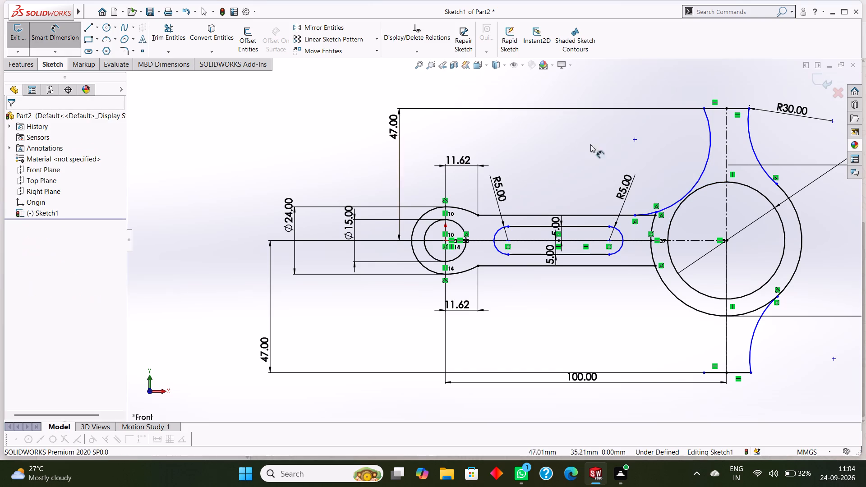
{"action": "left_click", "coordinate": [709, 155]}
{"action": "left_click", "coordinate": [673, 142]}
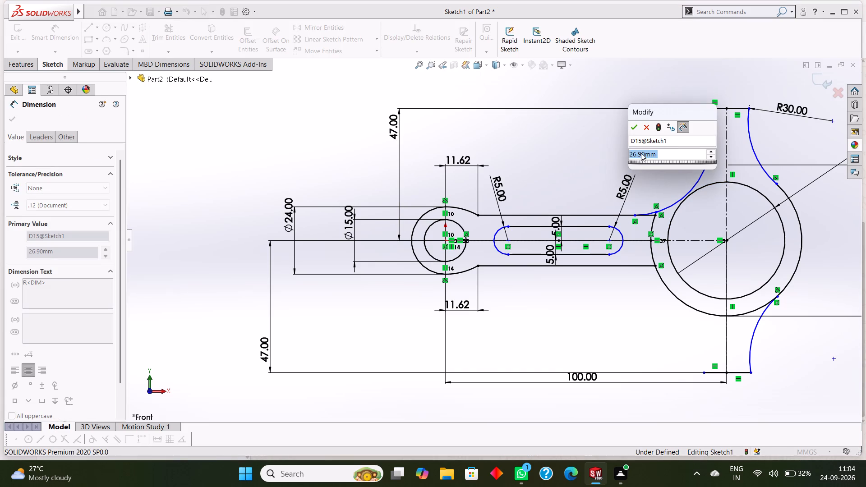
{"action": "left_click", "coordinate": [632, 130]}
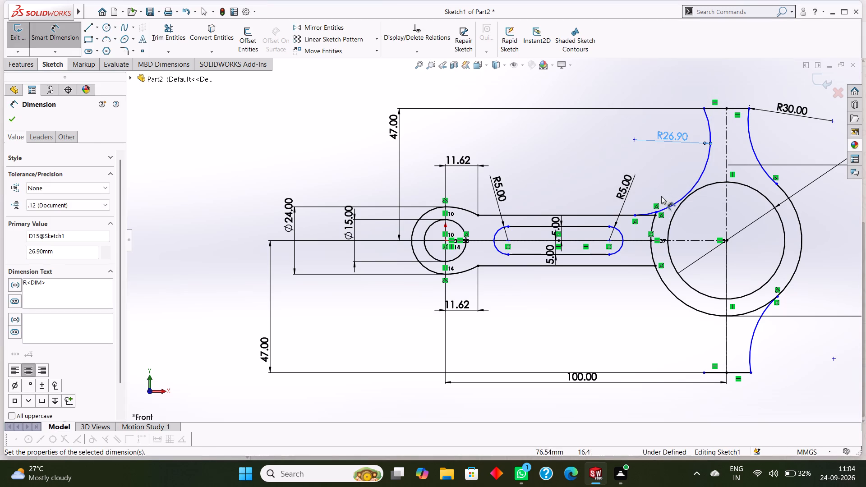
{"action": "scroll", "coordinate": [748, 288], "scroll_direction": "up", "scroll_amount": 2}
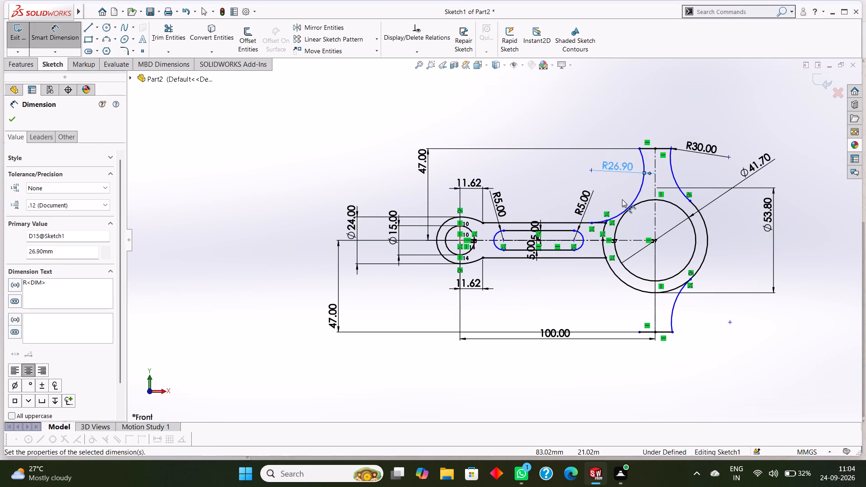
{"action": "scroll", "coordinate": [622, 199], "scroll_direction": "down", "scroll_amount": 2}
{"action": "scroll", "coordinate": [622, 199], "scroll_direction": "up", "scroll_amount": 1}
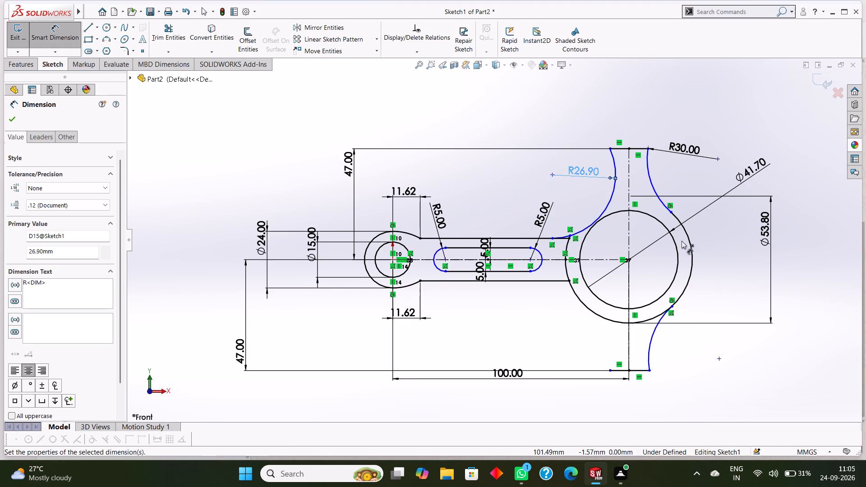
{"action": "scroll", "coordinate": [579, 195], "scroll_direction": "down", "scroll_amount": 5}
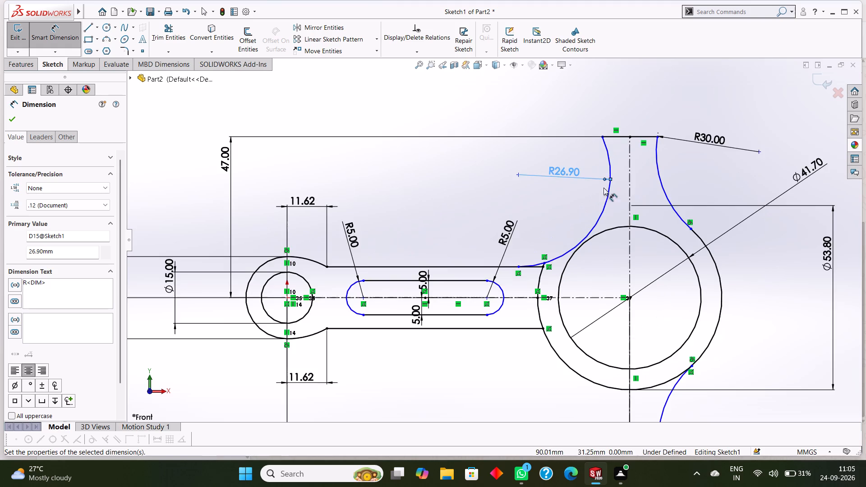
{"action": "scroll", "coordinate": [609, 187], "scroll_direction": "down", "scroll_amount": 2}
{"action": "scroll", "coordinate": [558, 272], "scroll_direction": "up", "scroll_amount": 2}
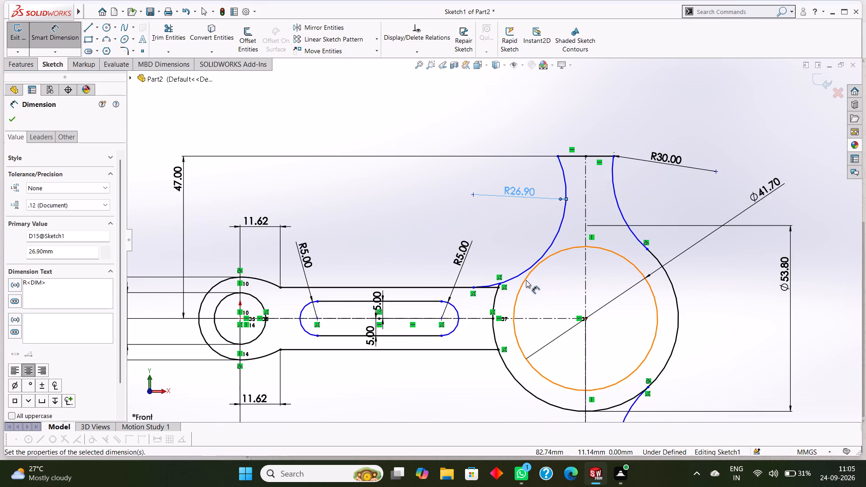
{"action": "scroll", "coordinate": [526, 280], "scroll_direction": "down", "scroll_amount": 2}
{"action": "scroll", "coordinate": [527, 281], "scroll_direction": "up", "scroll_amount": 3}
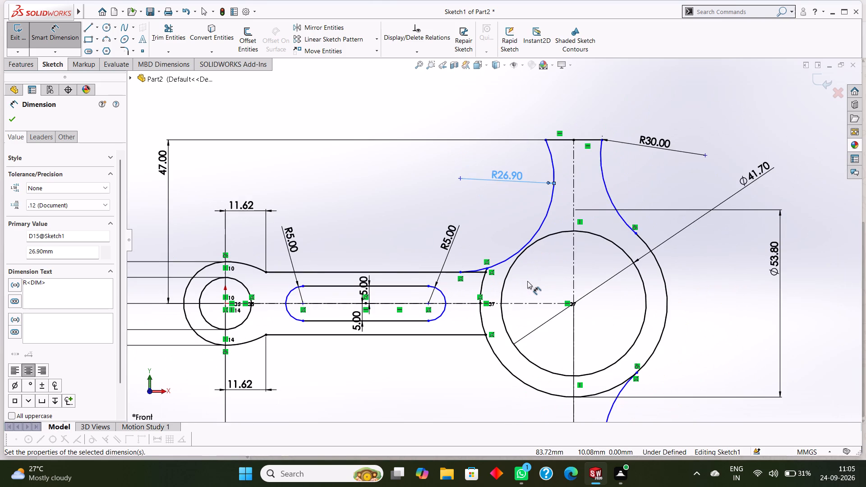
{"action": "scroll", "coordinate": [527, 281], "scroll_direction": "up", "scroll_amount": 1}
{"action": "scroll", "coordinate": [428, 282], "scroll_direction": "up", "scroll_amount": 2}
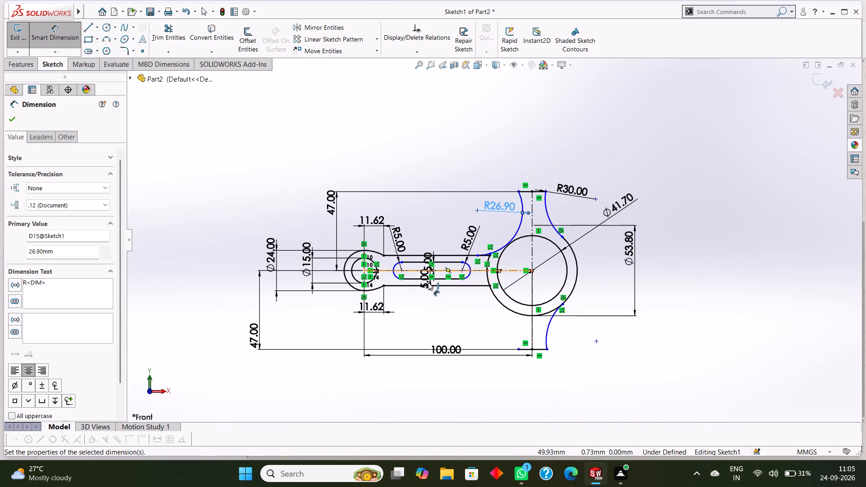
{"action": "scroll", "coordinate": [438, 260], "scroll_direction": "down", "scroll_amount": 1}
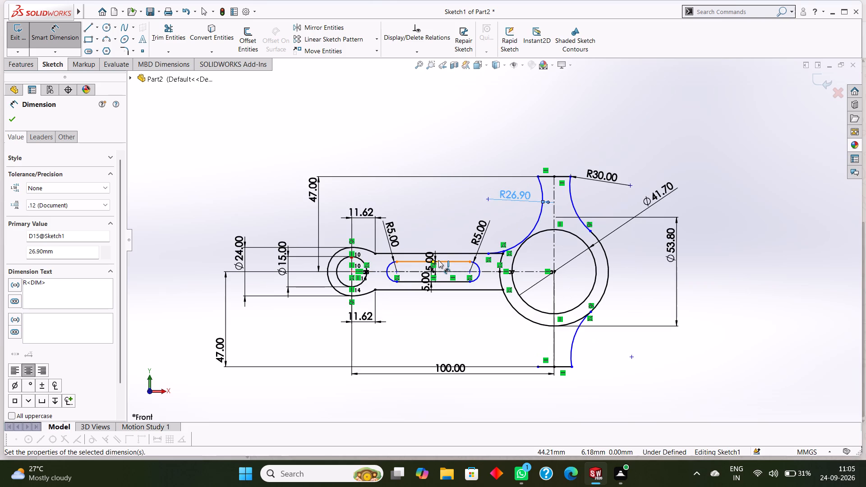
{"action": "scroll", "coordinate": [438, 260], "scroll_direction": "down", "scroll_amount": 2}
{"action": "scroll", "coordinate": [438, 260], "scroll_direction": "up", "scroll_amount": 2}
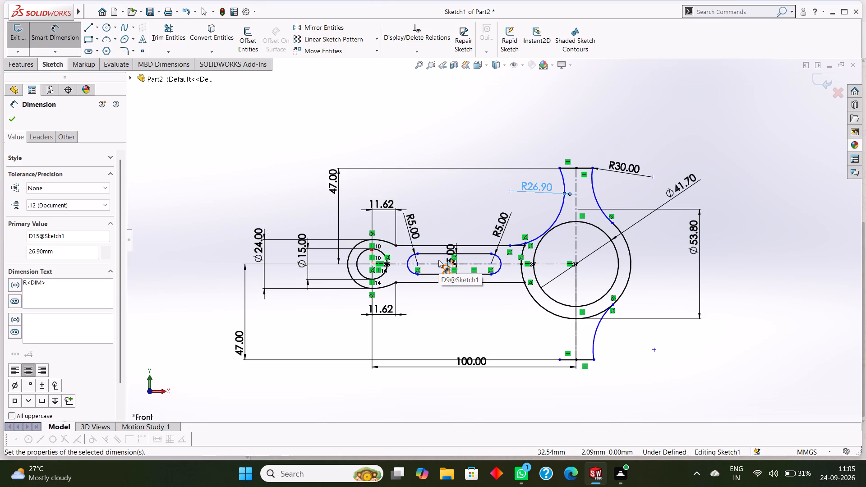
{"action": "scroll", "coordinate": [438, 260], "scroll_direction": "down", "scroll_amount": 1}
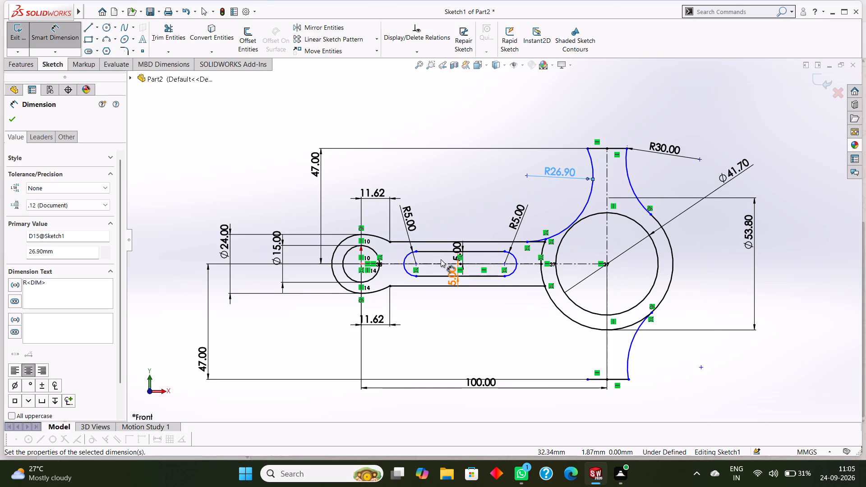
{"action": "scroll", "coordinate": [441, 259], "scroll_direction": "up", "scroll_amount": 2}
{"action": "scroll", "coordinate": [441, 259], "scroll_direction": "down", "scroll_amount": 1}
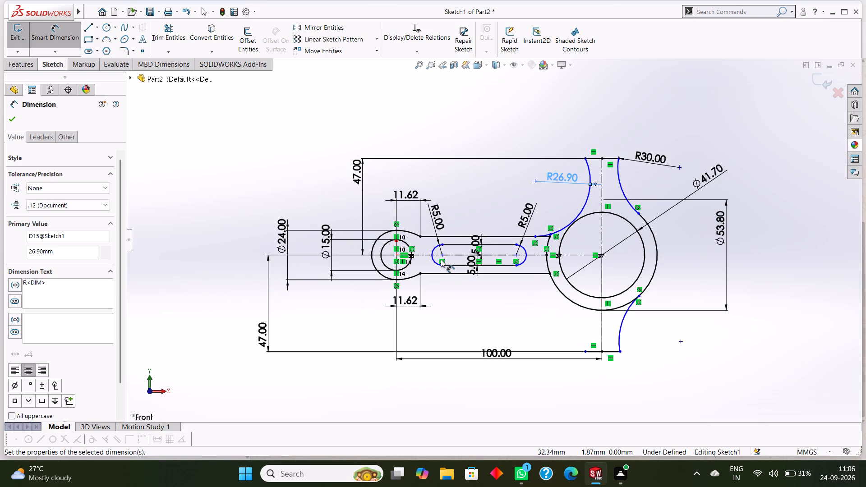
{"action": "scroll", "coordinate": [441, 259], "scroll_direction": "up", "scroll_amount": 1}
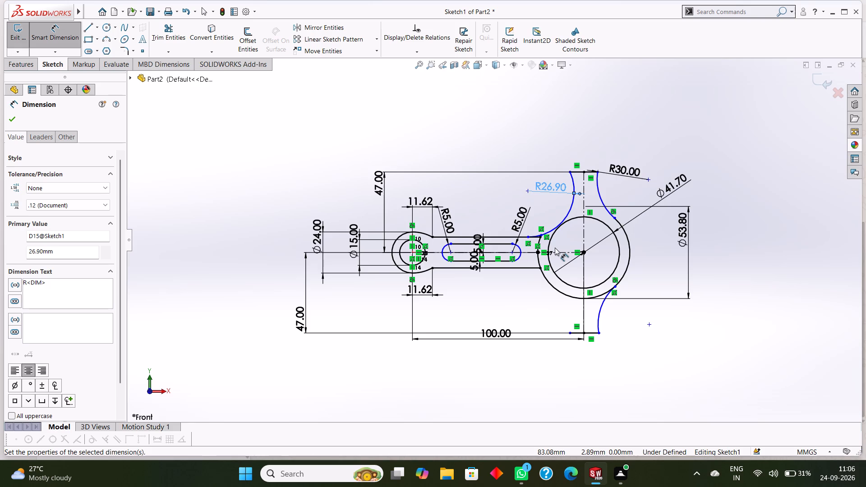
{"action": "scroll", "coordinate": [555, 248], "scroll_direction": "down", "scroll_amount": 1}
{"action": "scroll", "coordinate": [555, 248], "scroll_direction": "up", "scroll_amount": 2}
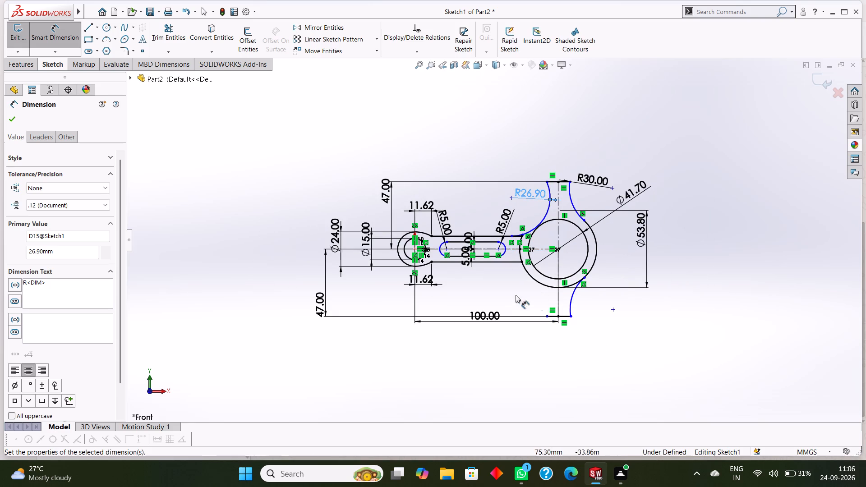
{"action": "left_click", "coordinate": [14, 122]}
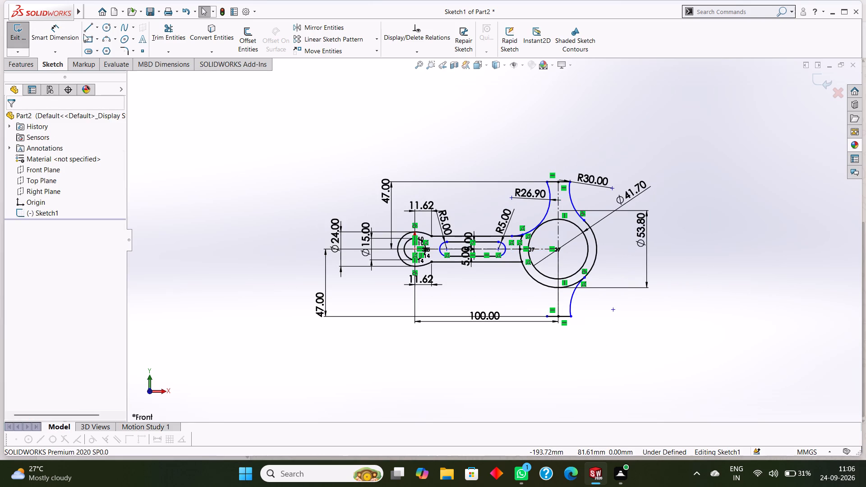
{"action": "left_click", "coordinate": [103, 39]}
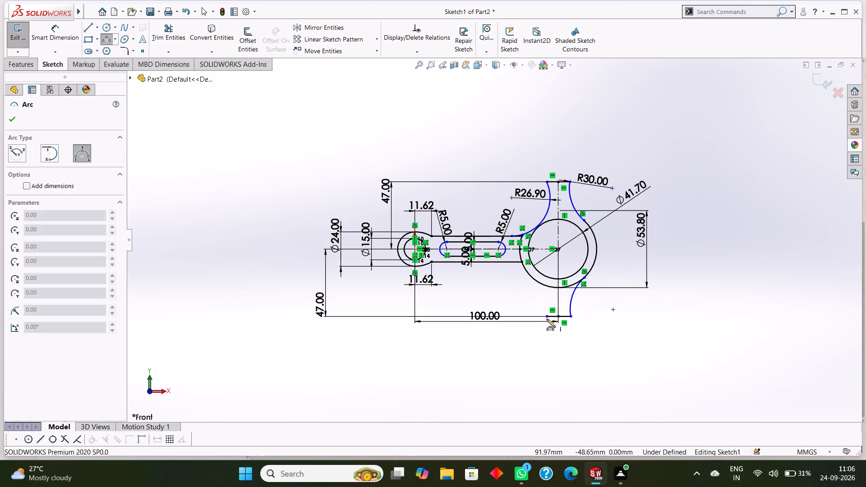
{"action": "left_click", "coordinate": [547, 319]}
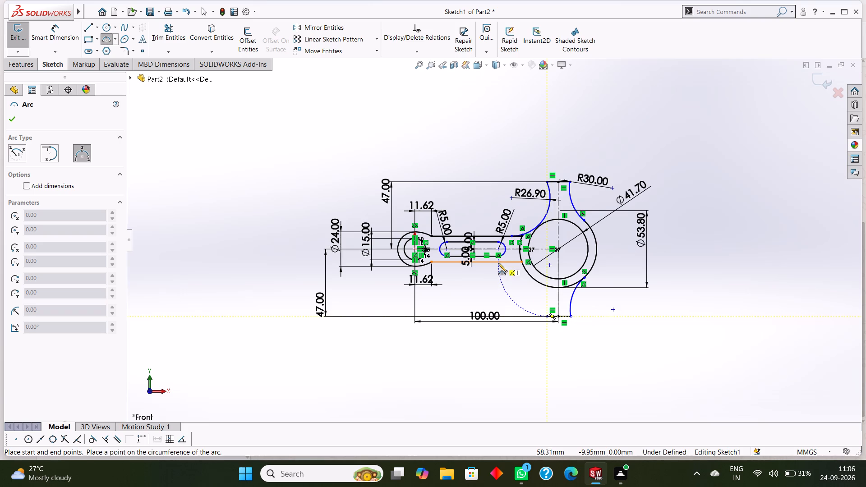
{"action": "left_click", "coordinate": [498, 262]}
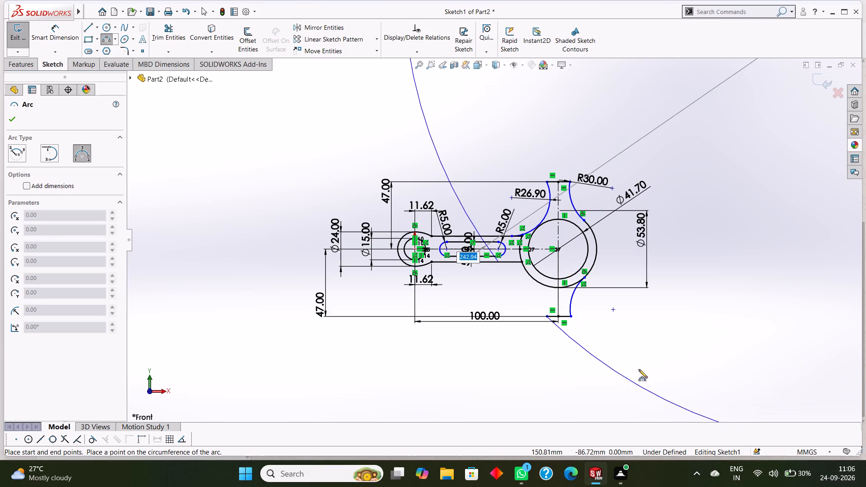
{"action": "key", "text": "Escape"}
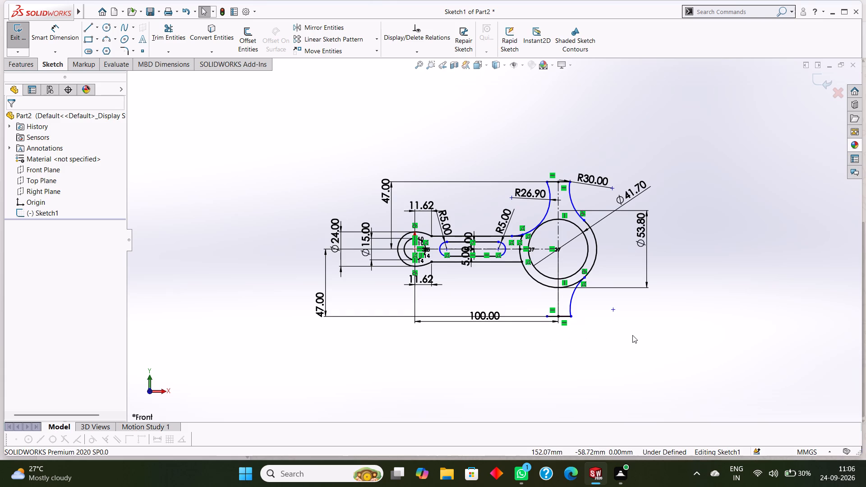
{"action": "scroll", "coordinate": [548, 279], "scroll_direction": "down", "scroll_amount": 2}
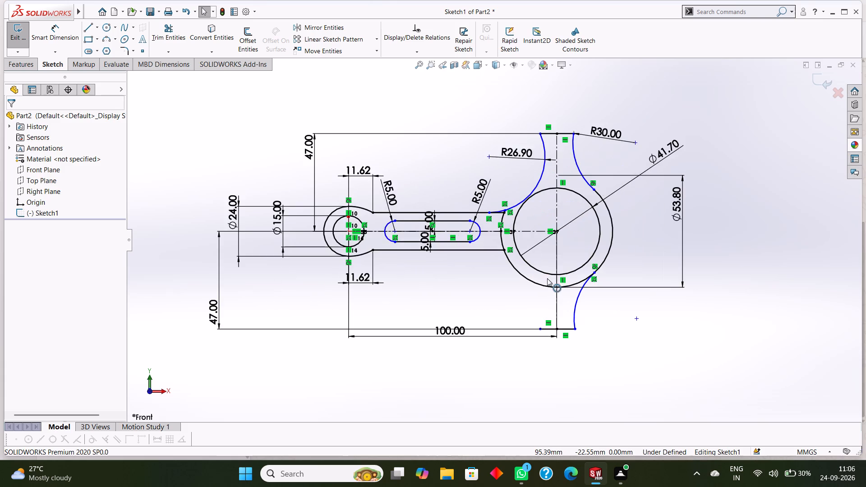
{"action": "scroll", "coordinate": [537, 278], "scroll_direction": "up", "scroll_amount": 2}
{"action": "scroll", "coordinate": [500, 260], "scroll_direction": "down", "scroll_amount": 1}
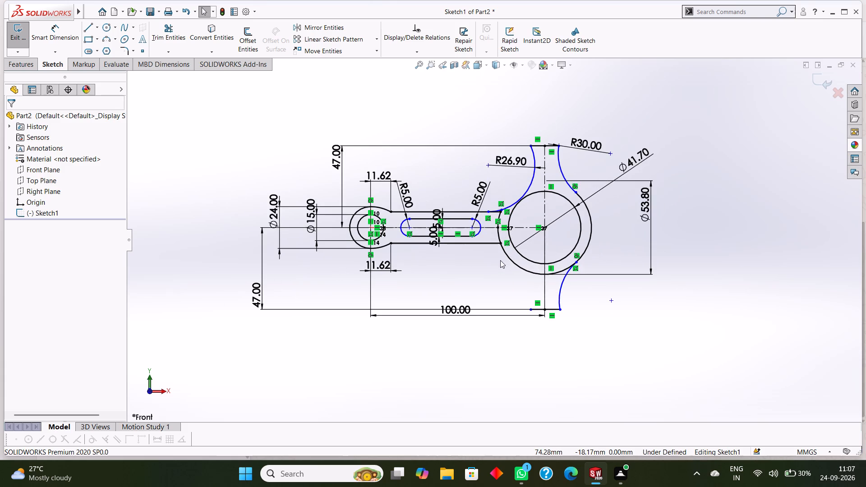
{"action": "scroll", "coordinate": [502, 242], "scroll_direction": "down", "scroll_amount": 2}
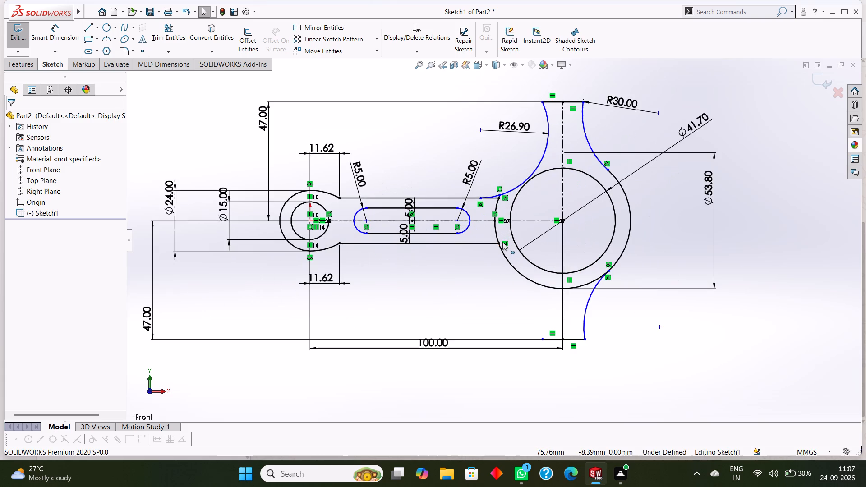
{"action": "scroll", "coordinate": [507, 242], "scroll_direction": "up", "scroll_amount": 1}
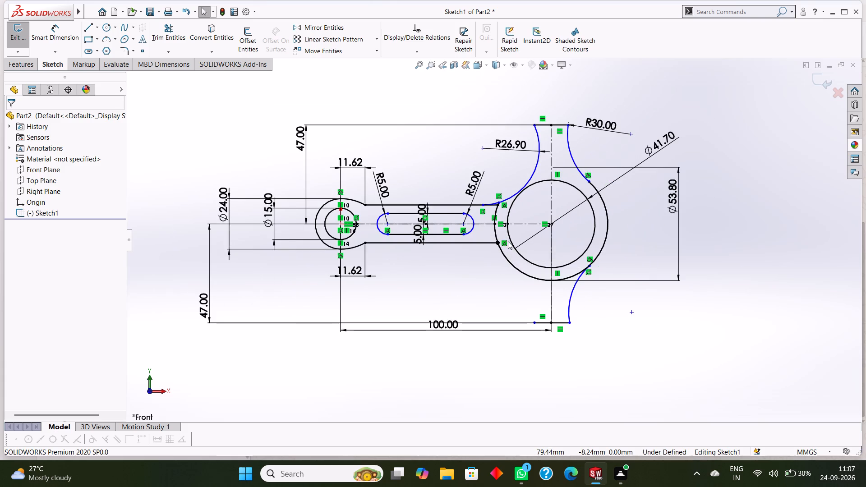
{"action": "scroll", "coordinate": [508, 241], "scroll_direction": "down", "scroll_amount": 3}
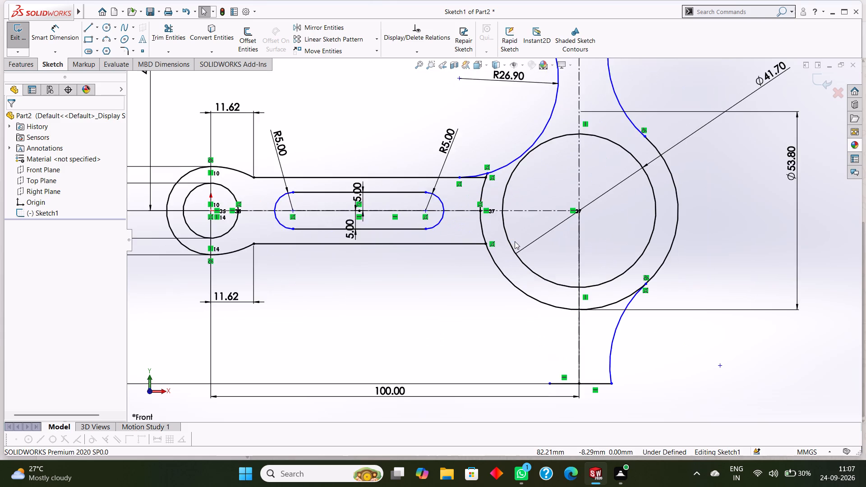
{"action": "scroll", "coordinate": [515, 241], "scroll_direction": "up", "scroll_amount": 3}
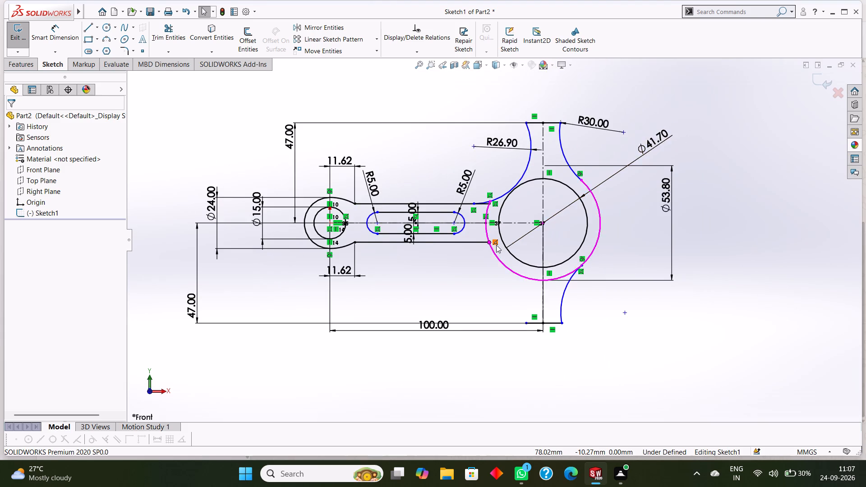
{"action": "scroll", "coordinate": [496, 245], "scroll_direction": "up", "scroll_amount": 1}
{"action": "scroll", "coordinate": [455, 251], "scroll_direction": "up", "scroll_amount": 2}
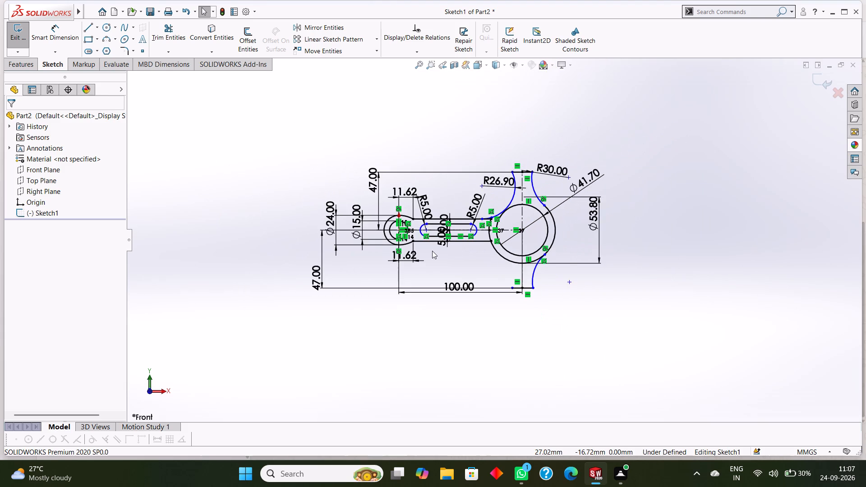
Dimension the horizontal distance between the two ends of the short upper horizontal line as 16 mm.
{"action": "scroll", "coordinate": [432, 251], "scroll_direction": "down", "scroll_amount": 2}
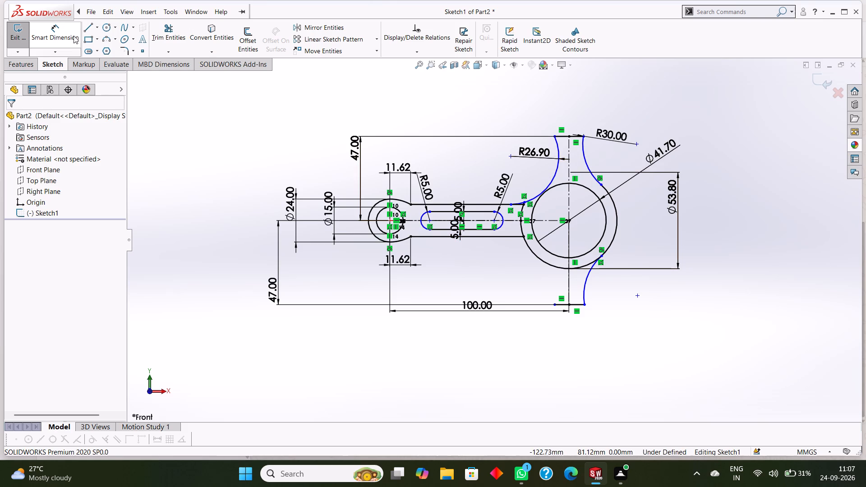
{"action": "left_click", "coordinate": [64, 30]}
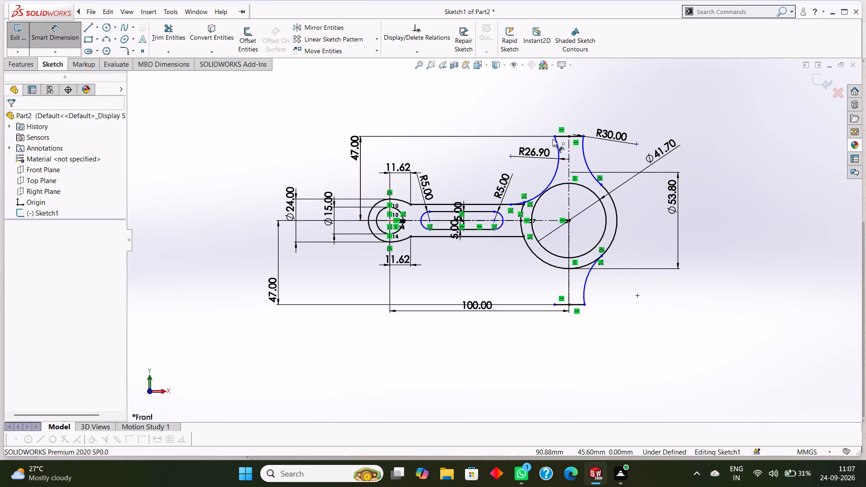
{"action": "left_click", "coordinate": [553, 138]}
{"action": "left_click", "coordinate": [585, 136]}
{"action": "left_click", "coordinate": [565, 107]}
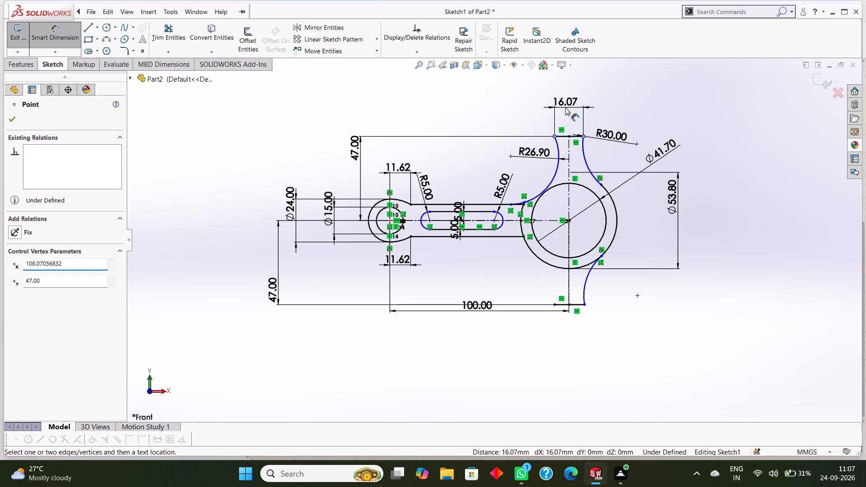
{"action": "type", "text": "16"}
{"action": "key", "text": "Return"}
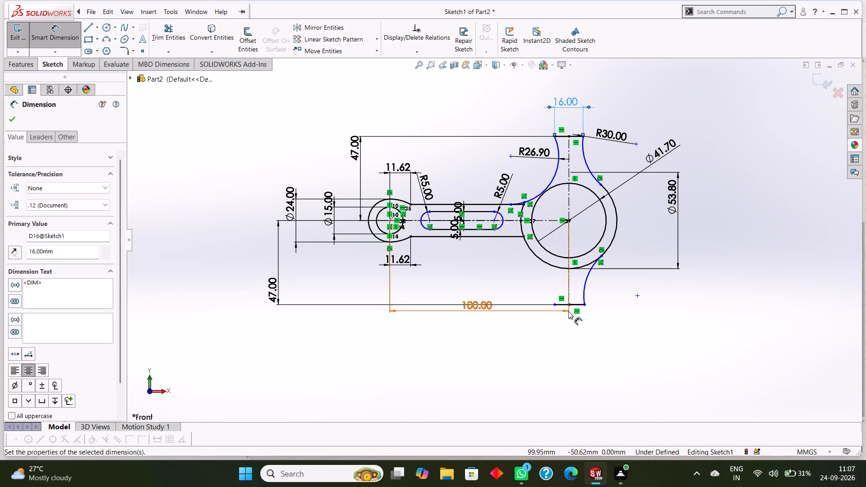
Dimension the horizontal distance between the two outer ends of the short lower horizontal lines as 16 mm.
{"action": "left_click", "coordinate": [557, 305]}
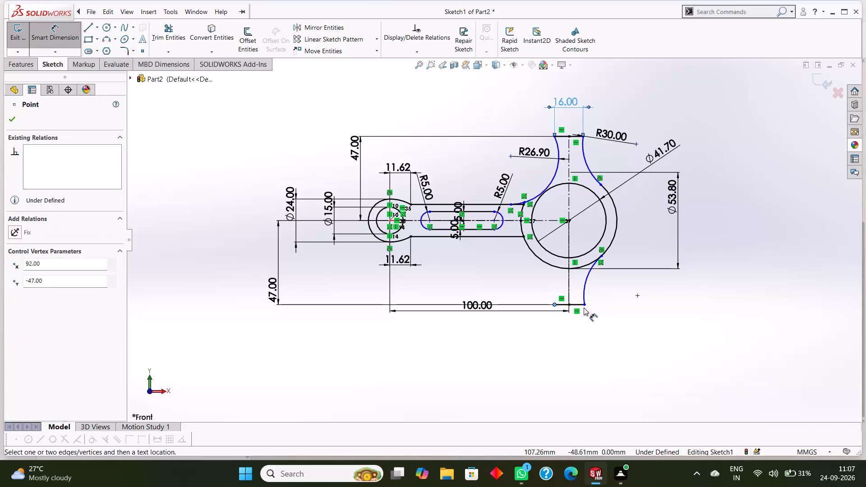
{"action": "left_click", "coordinate": [584, 307]}
{"action": "left_click", "coordinate": [572, 324]}
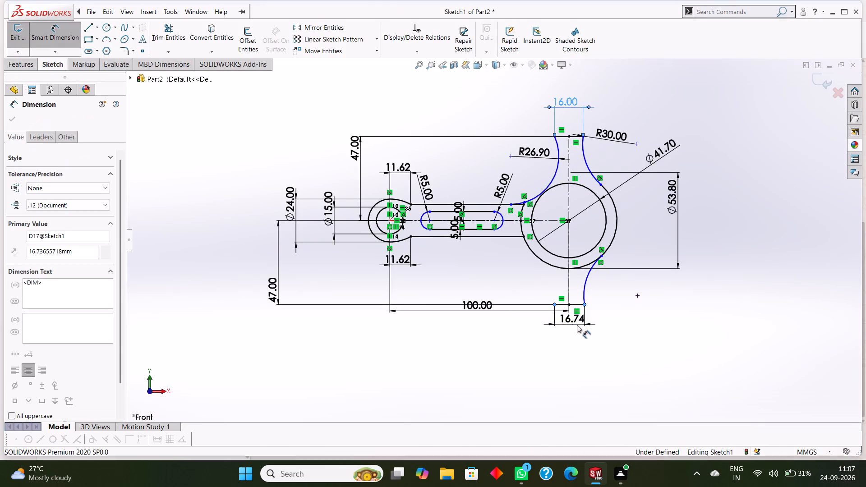
{"action": "type", "text": "16"}
{"action": "key", "text": "Return"}
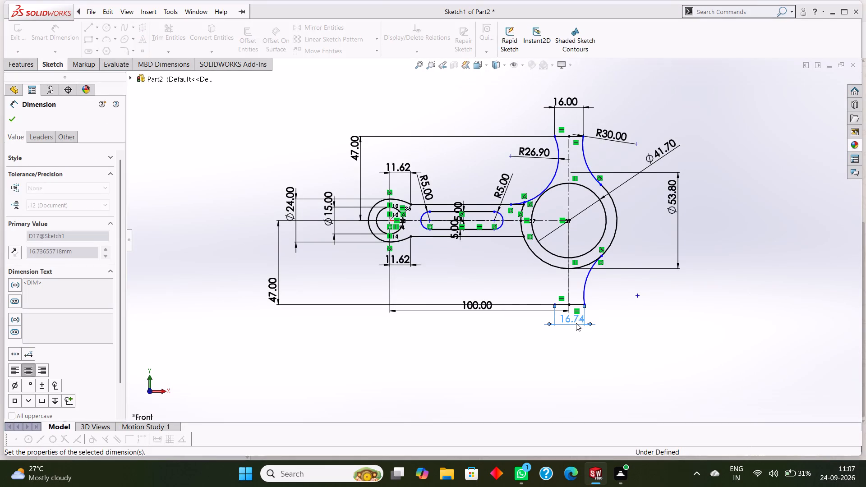
Dimension the horizontal distance from the vertical centerline's lower end to the arm-side end of the short lower line, keeping its current size.
{"action": "scroll", "coordinate": [568, 317], "scroll_direction": "down", "scroll_amount": 5}
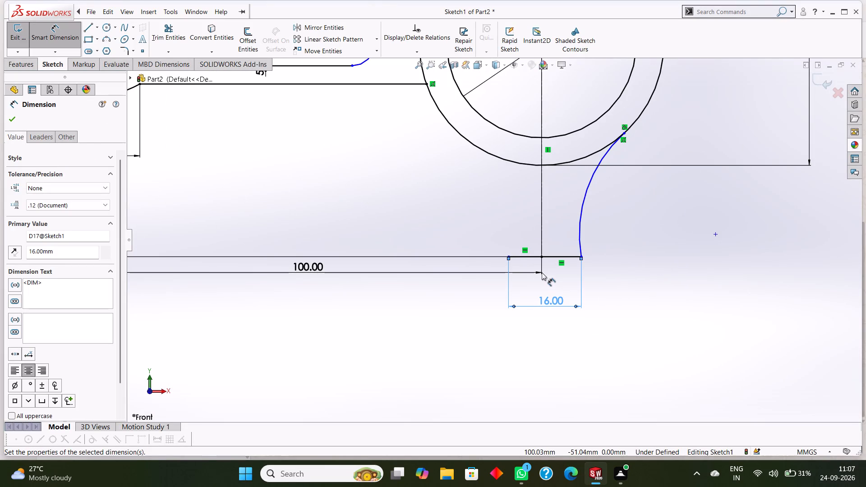
{"action": "left_click", "coordinate": [543, 257]}
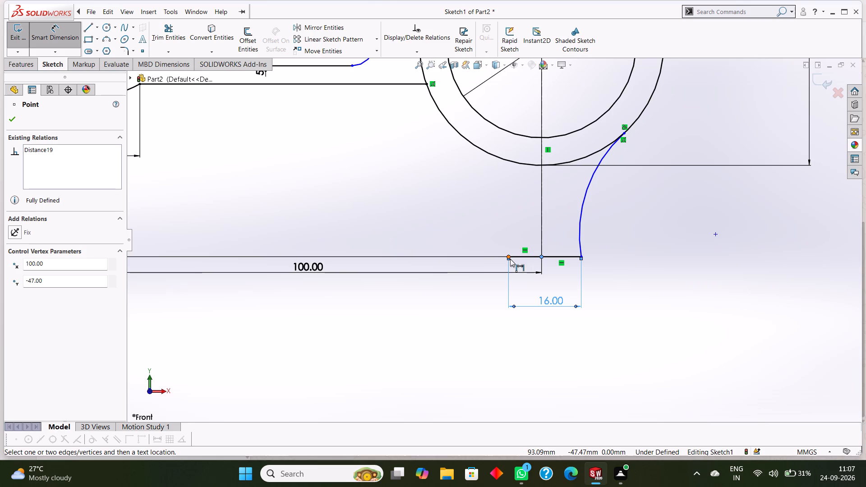
{"action": "left_click", "coordinate": [509, 255]}
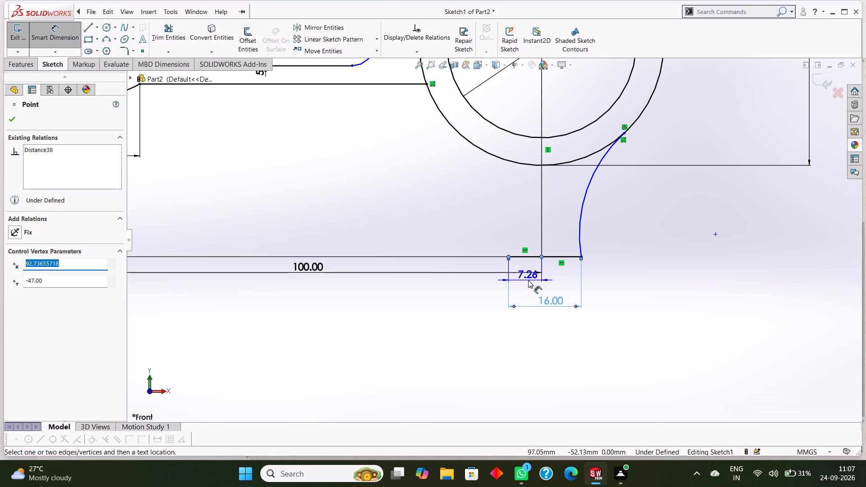
{"action": "left_click", "coordinate": [528, 280]}
{"action": "key", "text": "Escape"}
{"action": "key", "text": "Escape"}
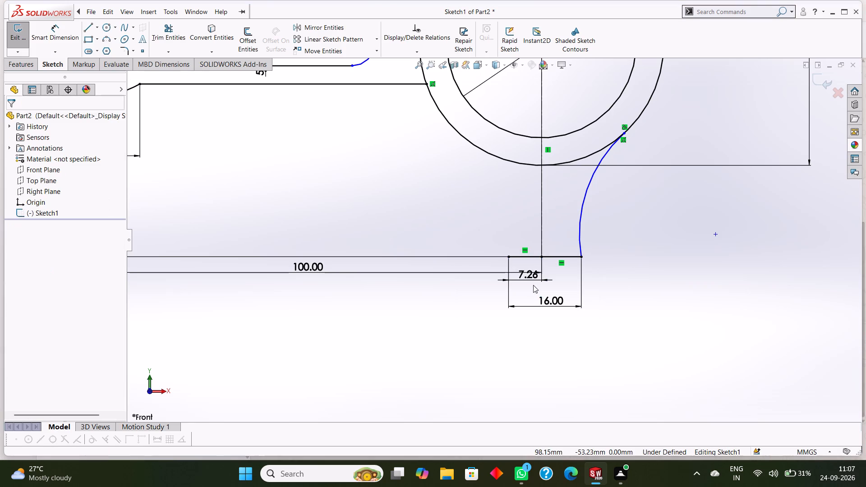
Delete the two short horizontal line segments on either side of the vertical centerline's upper end.
{"action": "scroll", "coordinate": [564, 285], "scroll_direction": "up", "scroll_amount": 8}
{"action": "scroll", "coordinate": [504, 111], "scroll_direction": "up", "scroll_amount": 1}
{"action": "scroll", "coordinate": [504, 110], "scroll_direction": "down", "scroll_amount": 4}
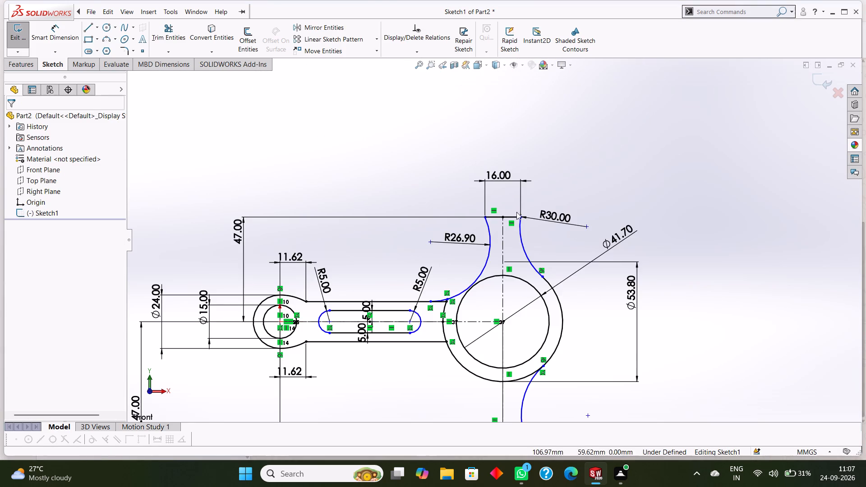
{"action": "scroll", "coordinate": [512, 235], "scroll_direction": "down", "scroll_amount": 5}
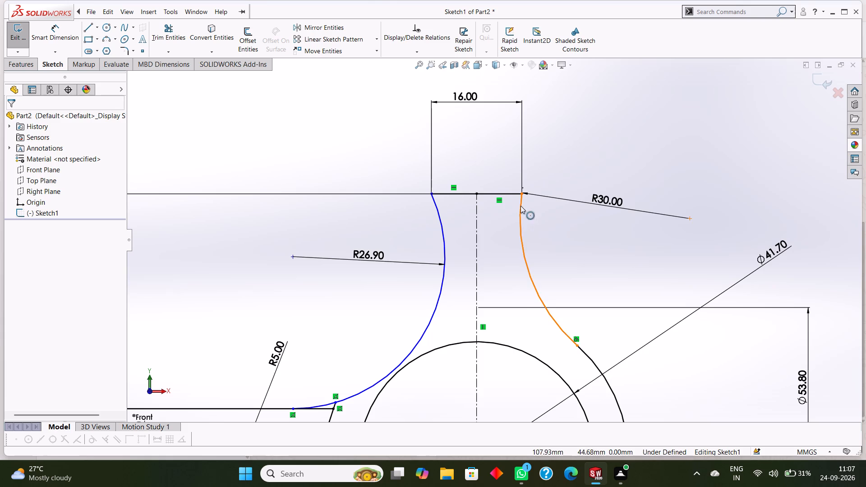
{"action": "right_click", "coordinate": [502, 195]}
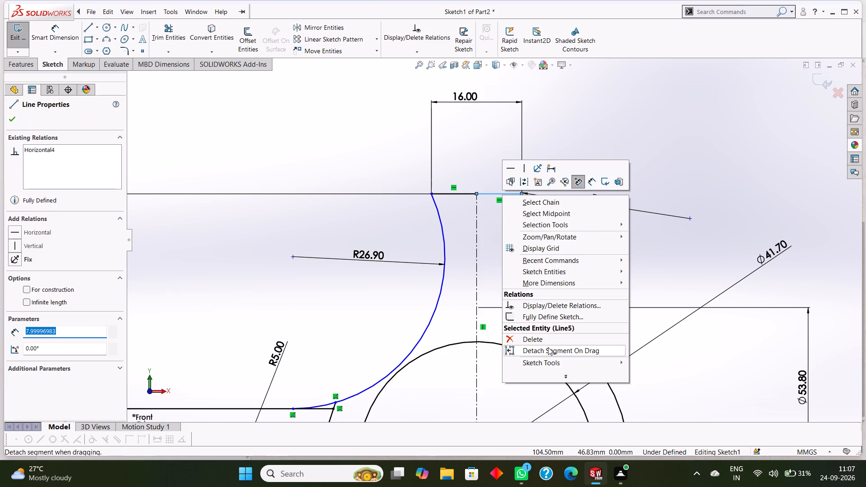
{"action": "left_click", "coordinate": [547, 342]}
{"action": "right_click", "coordinate": [460, 194]}
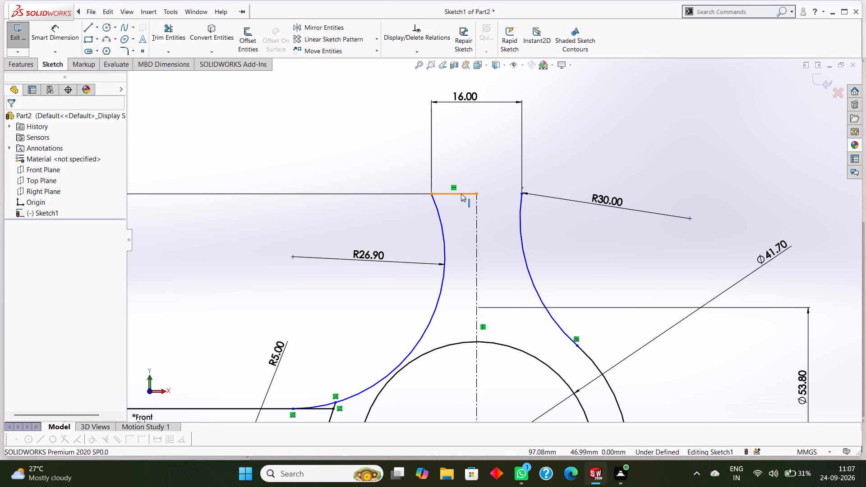
{"action": "left_click", "coordinate": [508, 340]}
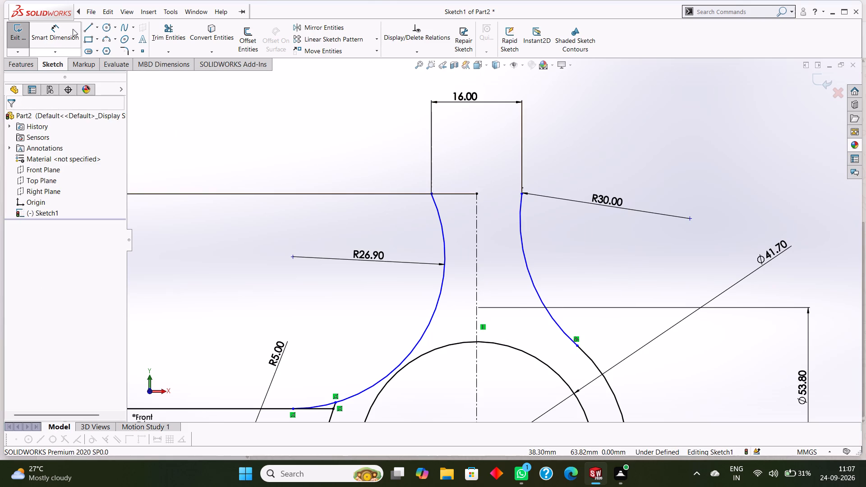
Draw a single 16 mm horizontal line joining the upper ends of the two upper side arcs.
{"action": "left_click", "coordinate": [84, 27]}
{"action": "left_click", "coordinate": [432, 194]}
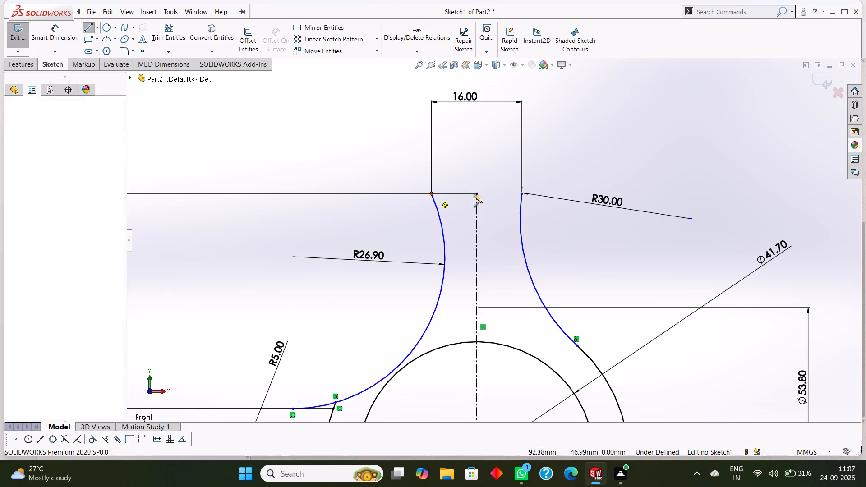
{"action": "left_click", "coordinate": [522, 193]}
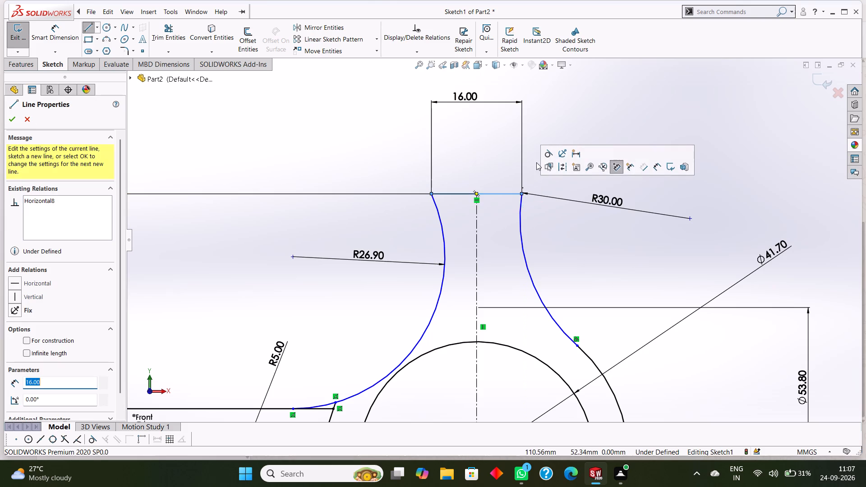
{"action": "right_click", "coordinate": [536, 144]}
{"action": "left_click", "coordinate": [554, 149]}
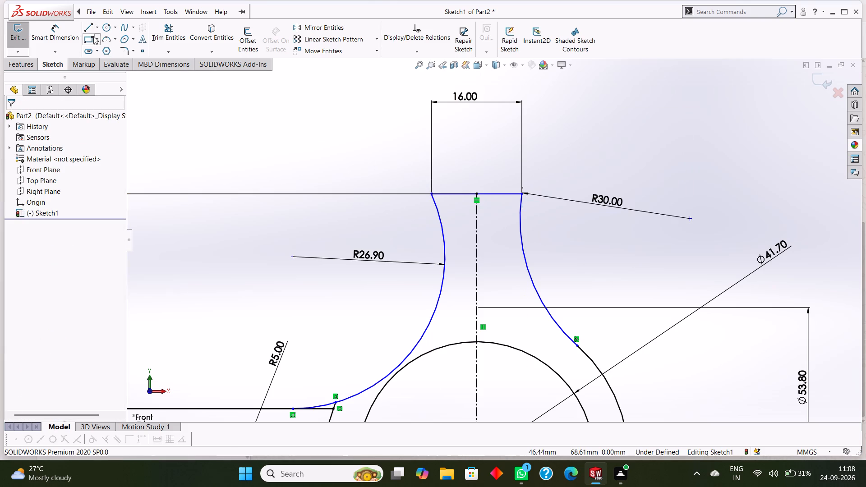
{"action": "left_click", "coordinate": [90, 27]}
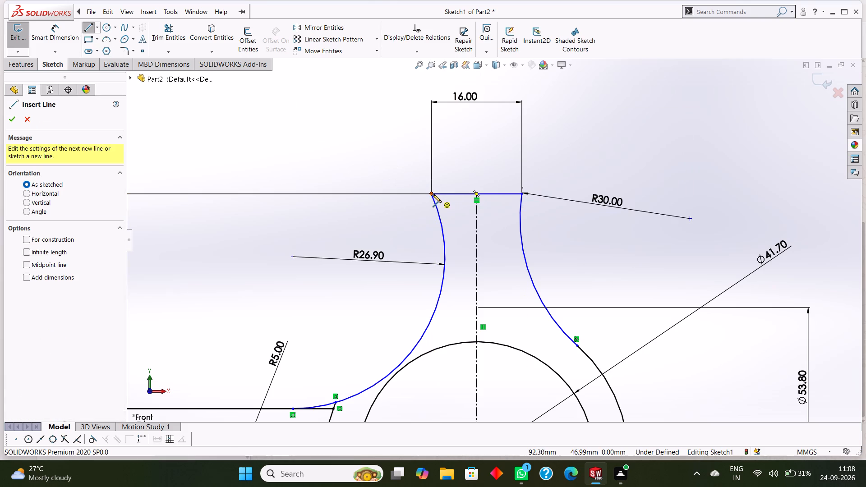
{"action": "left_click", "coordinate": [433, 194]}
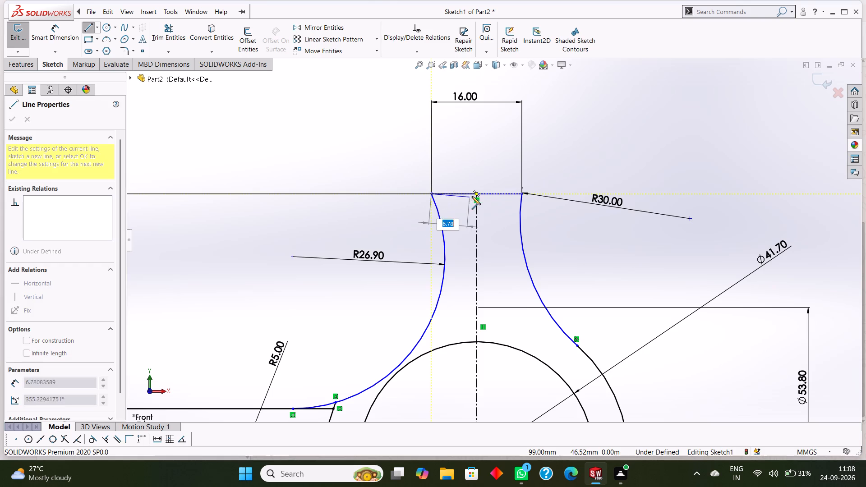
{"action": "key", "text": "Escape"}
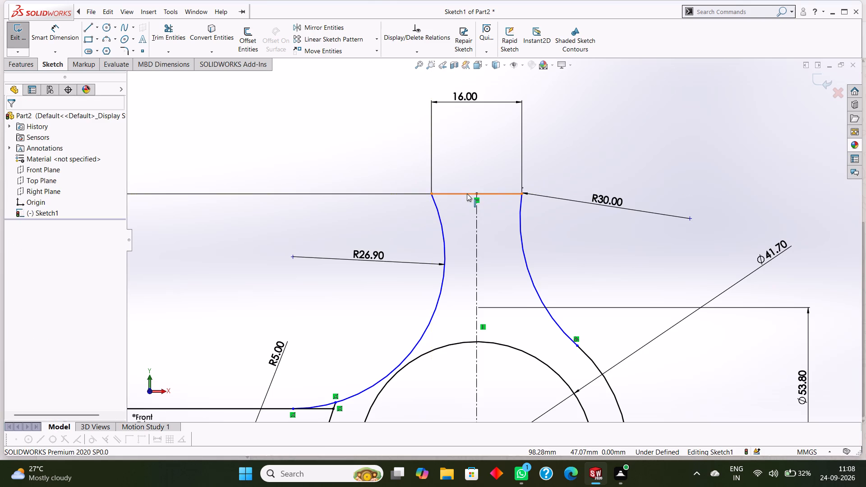
Set the distance from the vertical centerline's lower end to the arm-side end of the short lower line to 8 mm.
{"action": "scroll", "coordinate": [466, 195], "scroll_direction": "up", "scroll_amount": 5}
{"action": "scroll", "coordinate": [510, 250], "scroll_direction": "up", "scroll_amount": 4}
{"action": "scroll", "coordinate": [497, 429], "scroll_direction": "up", "scroll_amount": 2}
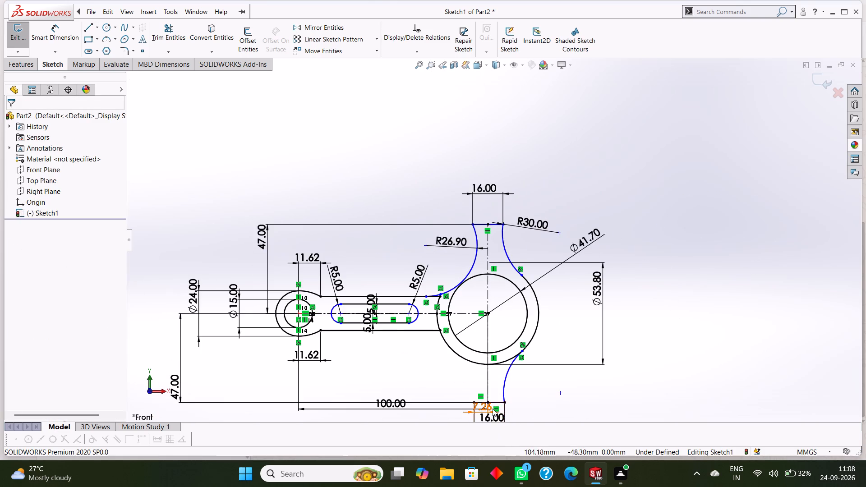
{"action": "scroll", "coordinate": [479, 418], "scroll_direction": "up", "scroll_amount": 4}
{"action": "scroll", "coordinate": [489, 346], "scroll_direction": "down", "scroll_amount": 10}
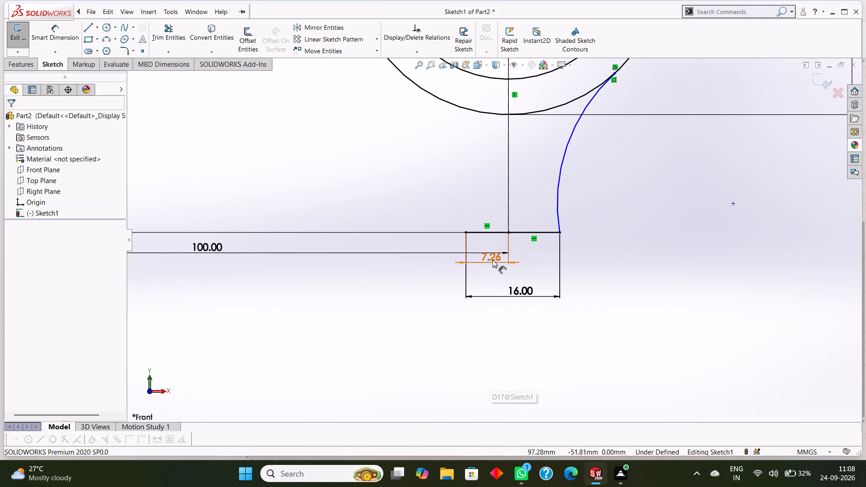
{"action": "double_click", "coordinate": [493, 258]}
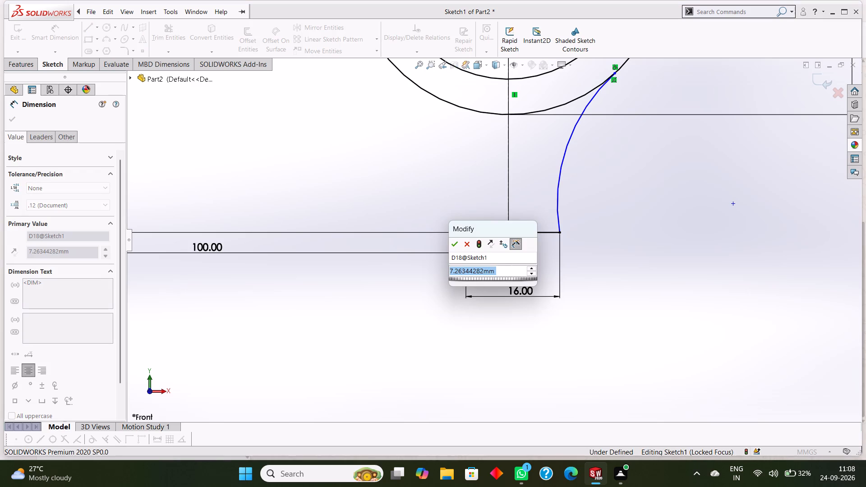
{"action": "key", "text": "8"}
{"action": "key", "text": "Return"}
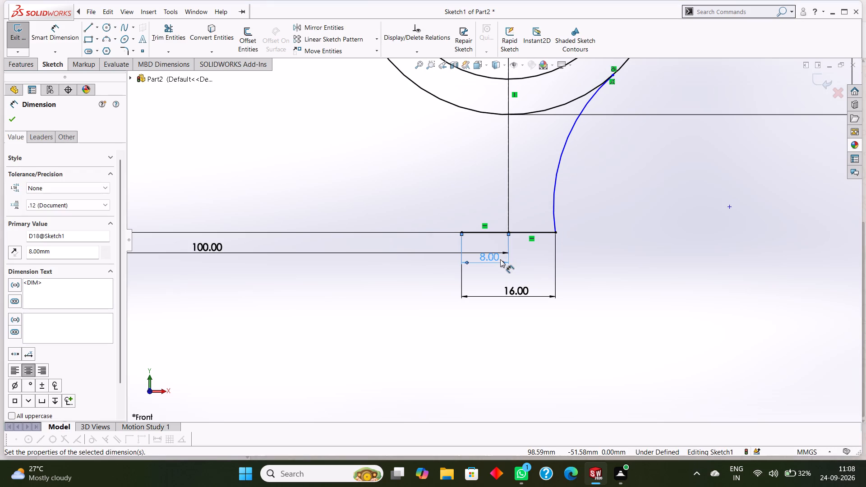
Delete the two short horizontal line segments on either side of the vertical centerline's lower end.
{"action": "scroll", "coordinate": [532, 258], "scroll_direction": "up", "scroll_amount": 4}
{"action": "scroll", "coordinate": [491, 248], "scroll_direction": "down", "scroll_amount": 3}
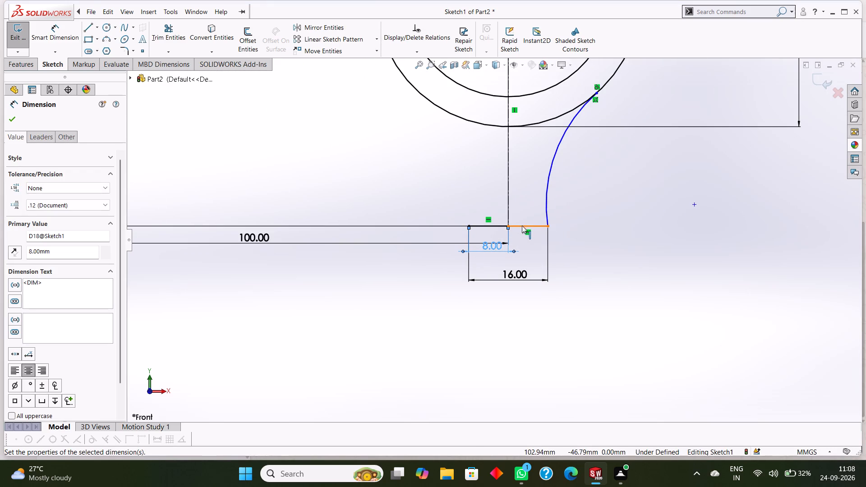
{"action": "right_click", "coordinate": [521, 225]}
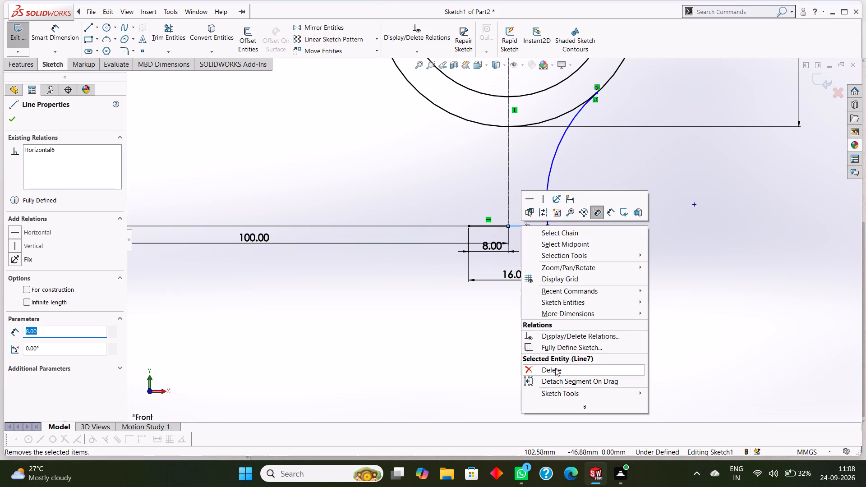
{"action": "left_click", "coordinate": [556, 370]}
{"action": "right_click", "coordinate": [493, 224]}
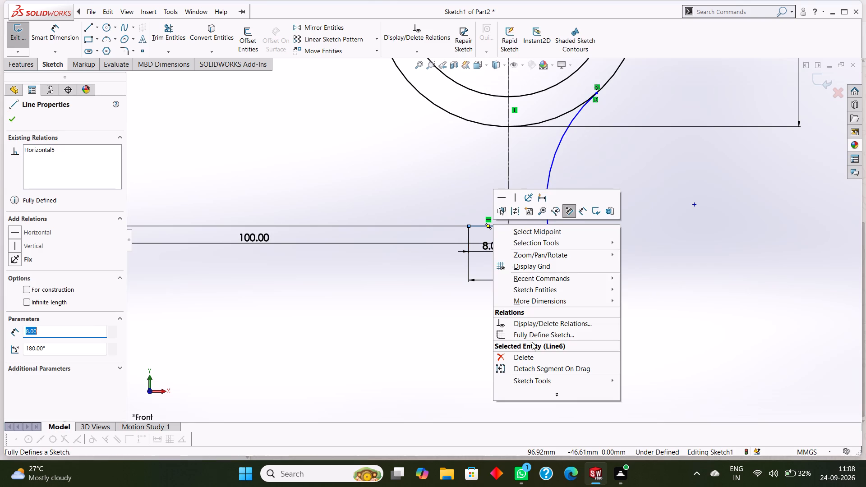
{"action": "left_click", "coordinate": [535, 355]}
{"action": "left_click", "coordinate": [376, 237]}
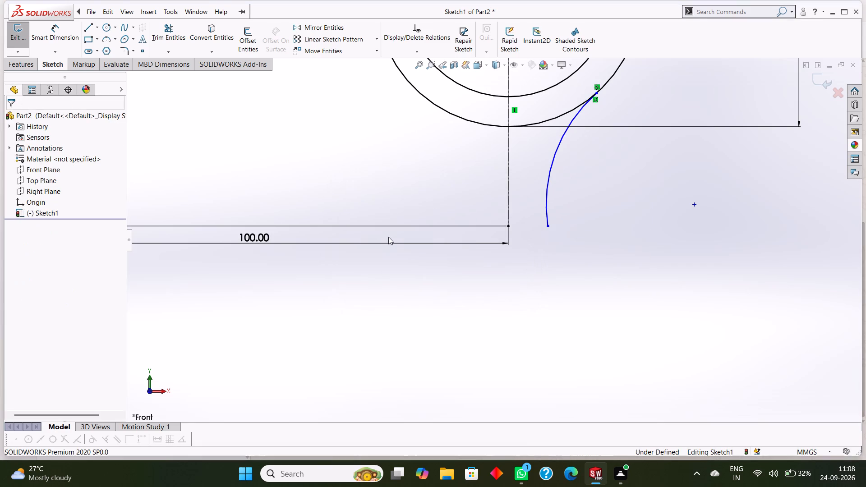
Draw a single 16 mm horizontal line from the lower side arc's free end across the vertical centerline towards the arm side.
{"action": "left_click", "coordinate": [88, 29]}
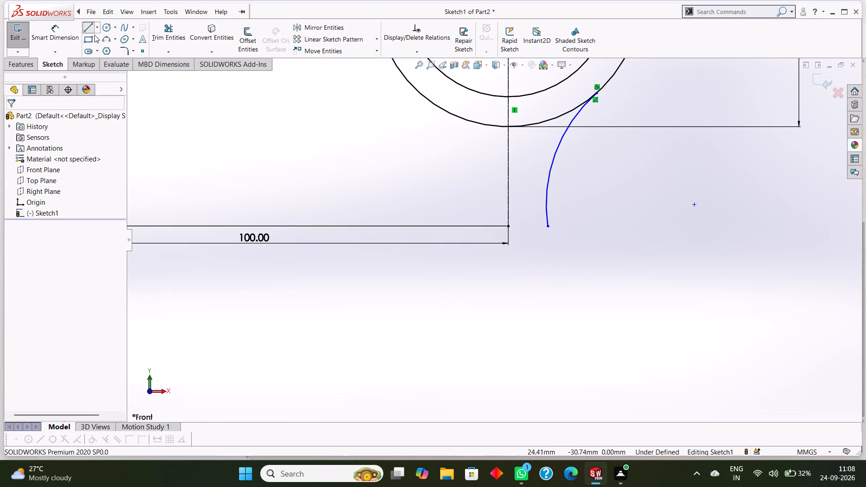
{"action": "left_click", "coordinate": [550, 226]}
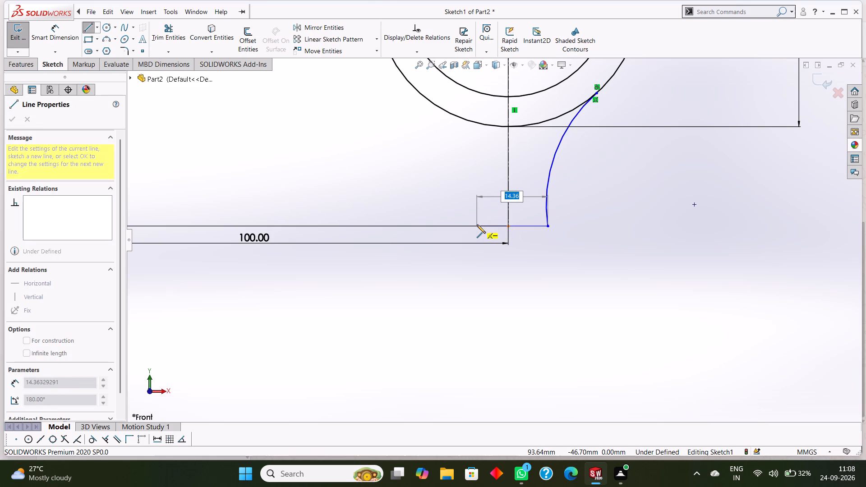
{"action": "type", "text": "16"}
{"action": "key", "text": "Return"}
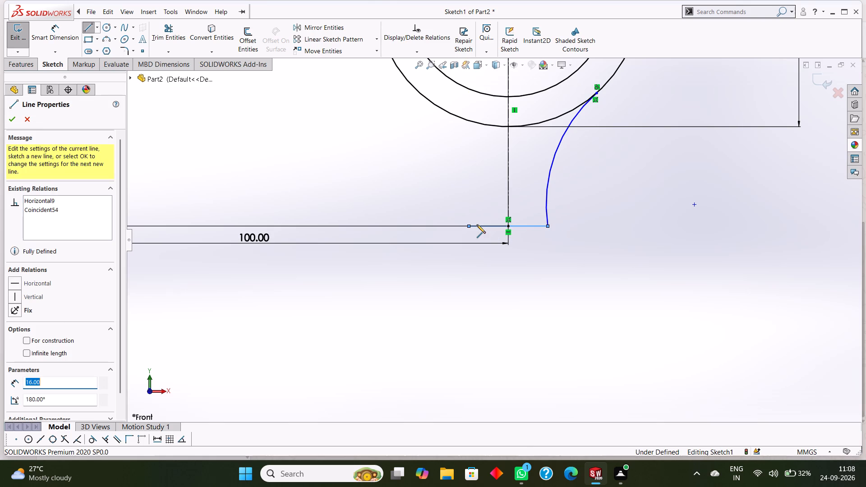
{"action": "right_click", "coordinate": [576, 291]}
{"action": "left_click", "coordinate": [605, 297]}
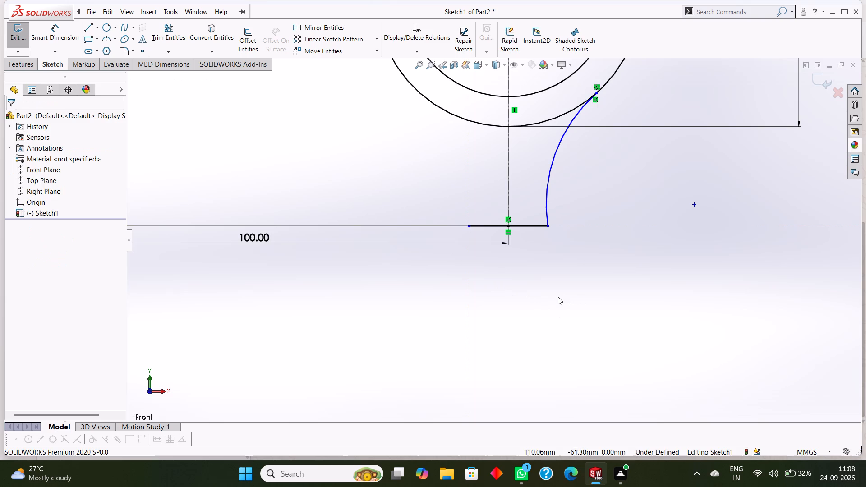
Examine the whole sketch outline and its dimensions, from the small ring and slotted arm to the large ring's upper and lower ends.
{"action": "scroll", "coordinate": [539, 298], "scroll_direction": "up", "scroll_amount": 1}
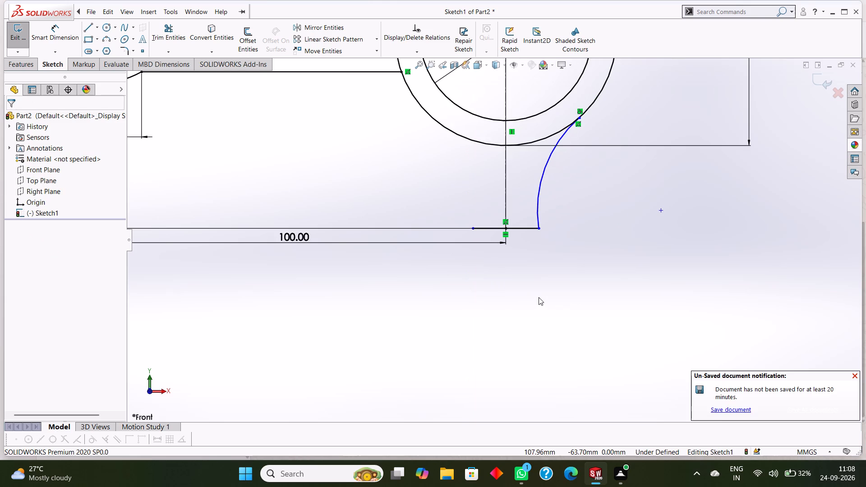
{"action": "scroll", "coordinate": [539, 297], "scroll_direction": "up", "scroll_amount": 6}
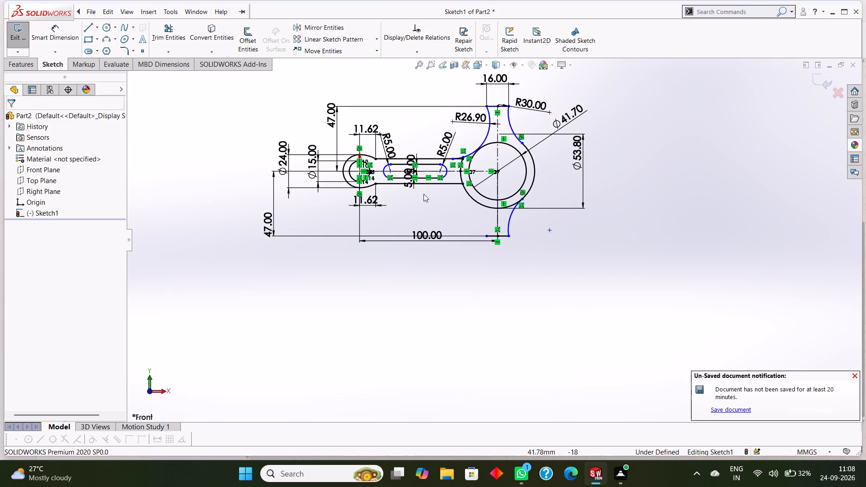
{"action": "scroll", "coordinate": [448, 183], "scroll_direction": "down", "scroll_amount": 3}
{"action": "scroll", "coordinate": [452, 195], "scroll_direction": "up", "scroll_amount": 2}
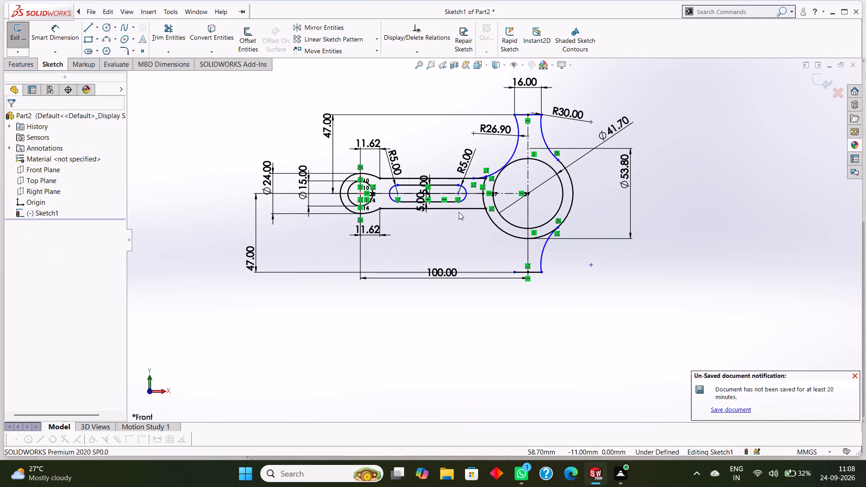
{"action": "scroll", "coordinate": [461, 214], "scroll_direction": "up", "scroll_amount": 3}
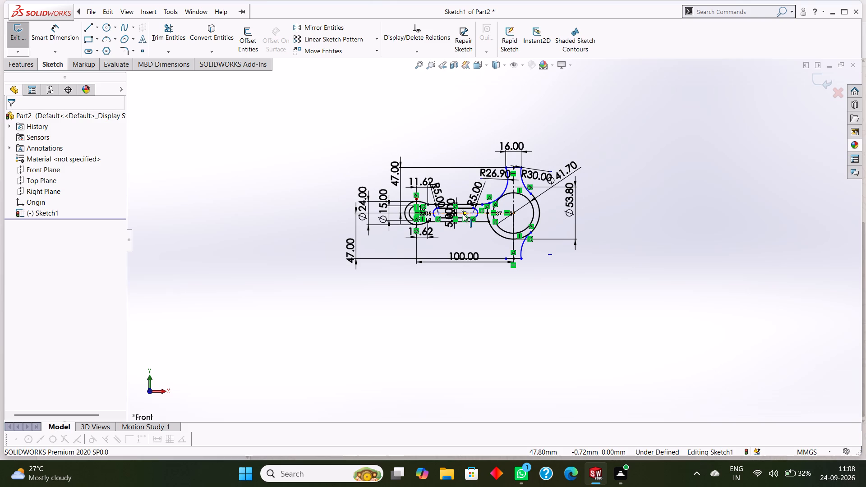
{"action": "scroll", "coordinate": [457, 223], "scroll_direction": "down", "scroll_amount": 4}
{"action": "scroll", "coordinate": [503, 246], "scroll_direction": "down", "scroll_amount": 1}
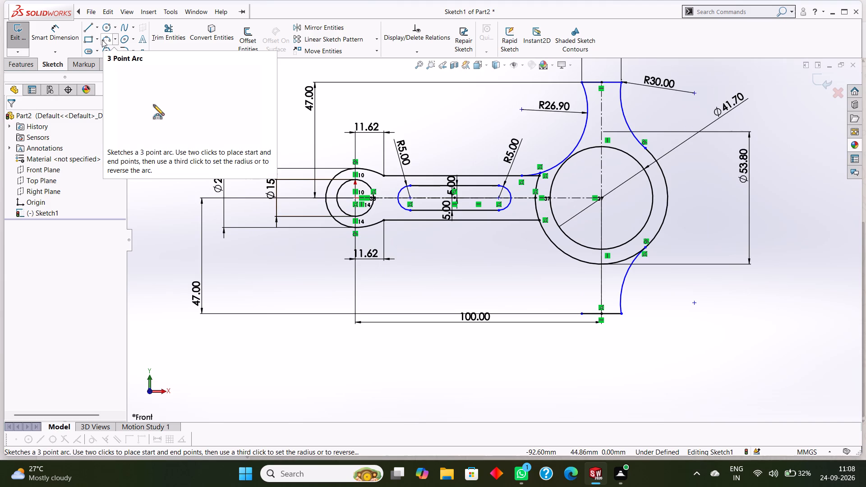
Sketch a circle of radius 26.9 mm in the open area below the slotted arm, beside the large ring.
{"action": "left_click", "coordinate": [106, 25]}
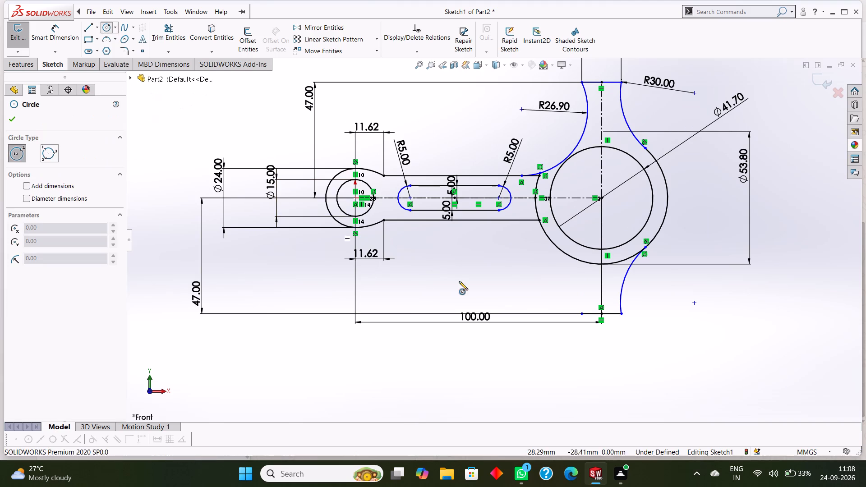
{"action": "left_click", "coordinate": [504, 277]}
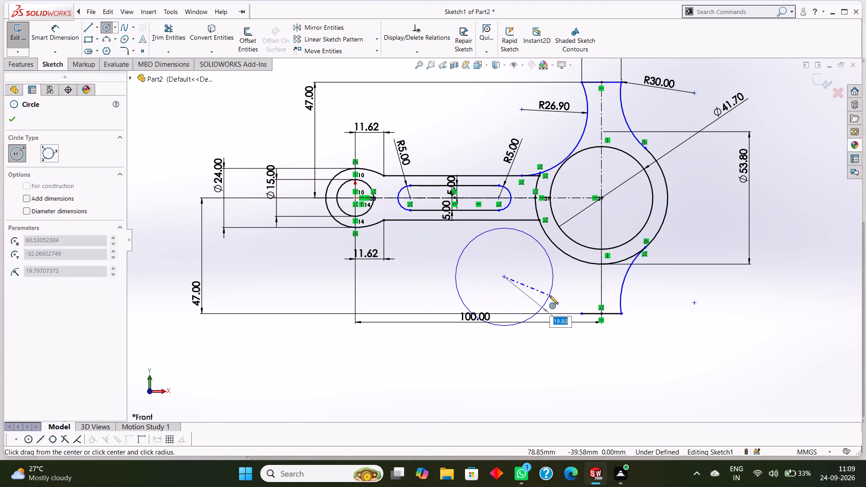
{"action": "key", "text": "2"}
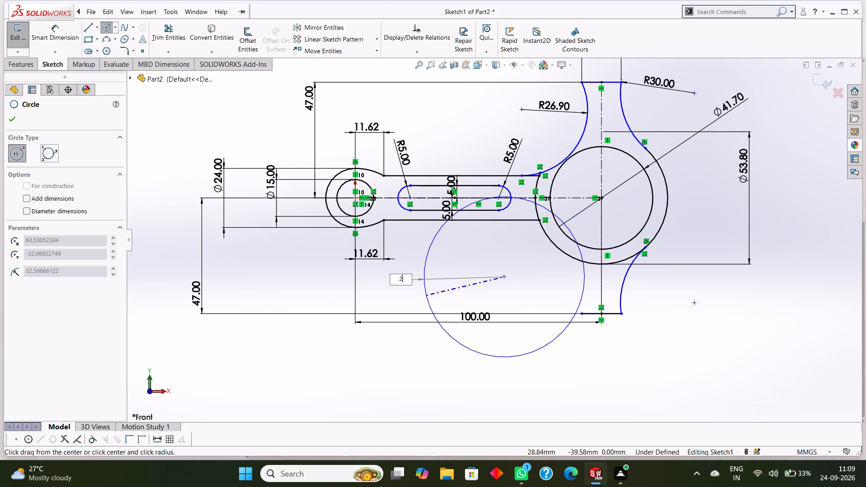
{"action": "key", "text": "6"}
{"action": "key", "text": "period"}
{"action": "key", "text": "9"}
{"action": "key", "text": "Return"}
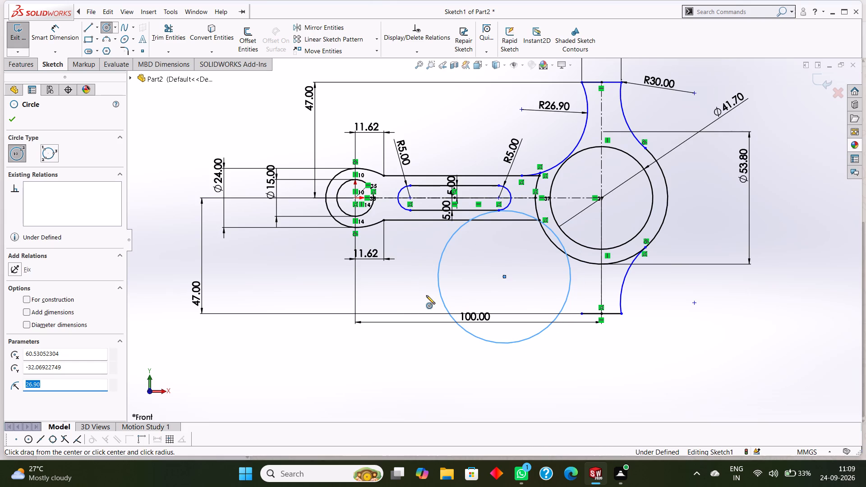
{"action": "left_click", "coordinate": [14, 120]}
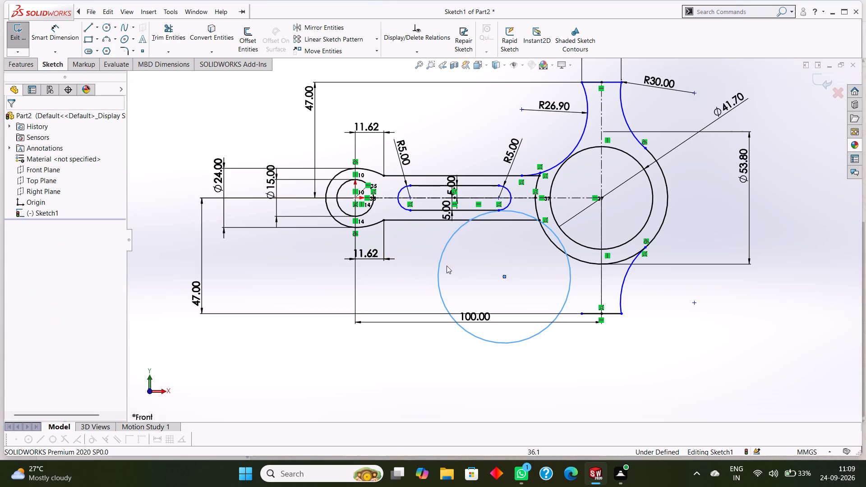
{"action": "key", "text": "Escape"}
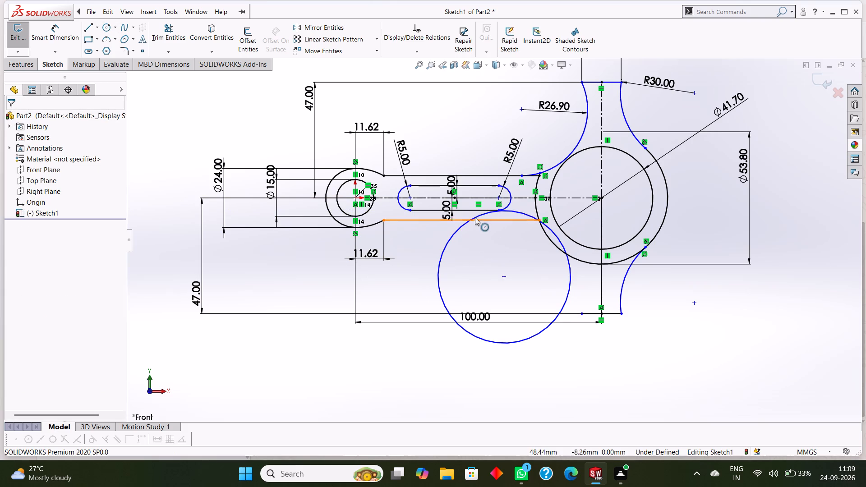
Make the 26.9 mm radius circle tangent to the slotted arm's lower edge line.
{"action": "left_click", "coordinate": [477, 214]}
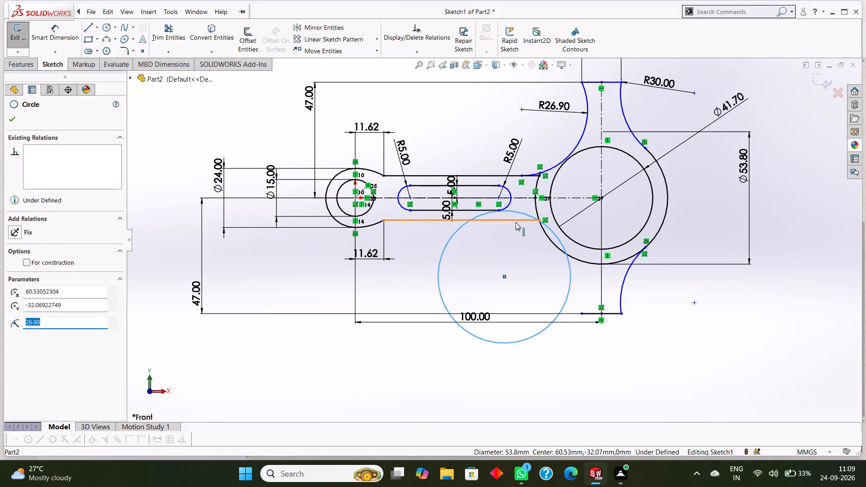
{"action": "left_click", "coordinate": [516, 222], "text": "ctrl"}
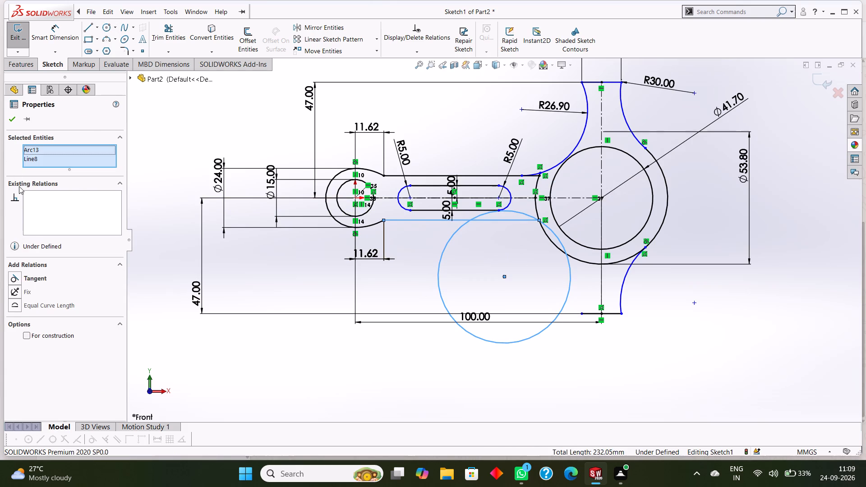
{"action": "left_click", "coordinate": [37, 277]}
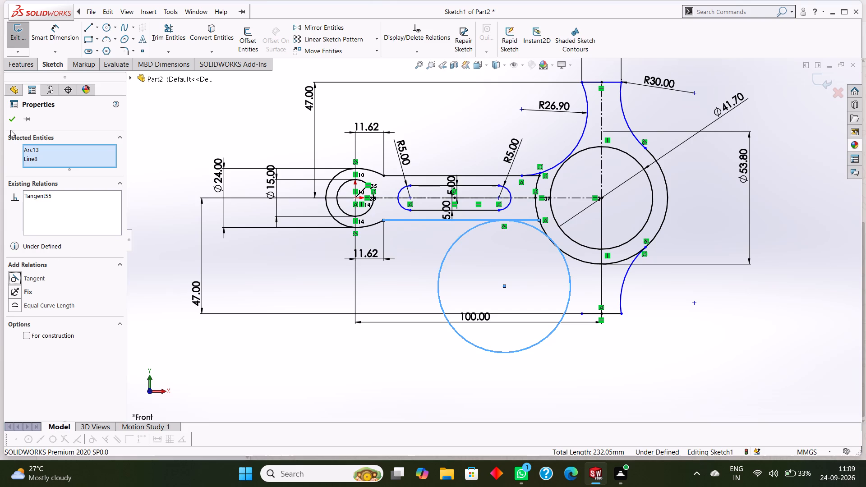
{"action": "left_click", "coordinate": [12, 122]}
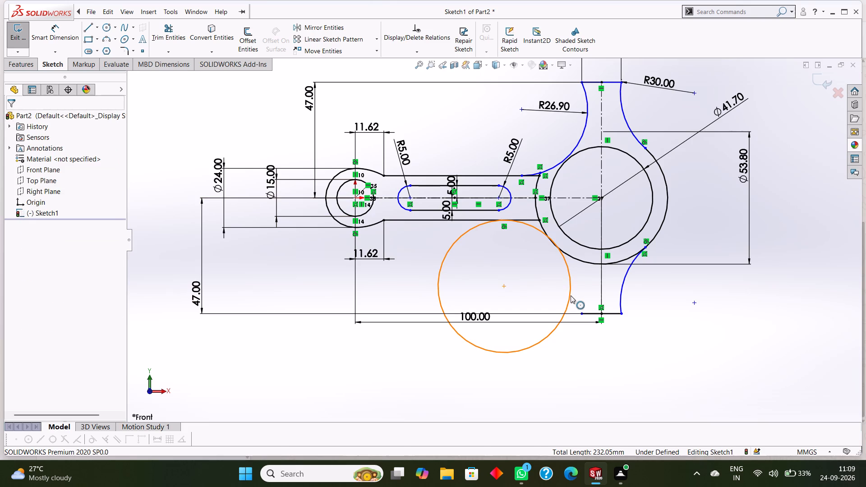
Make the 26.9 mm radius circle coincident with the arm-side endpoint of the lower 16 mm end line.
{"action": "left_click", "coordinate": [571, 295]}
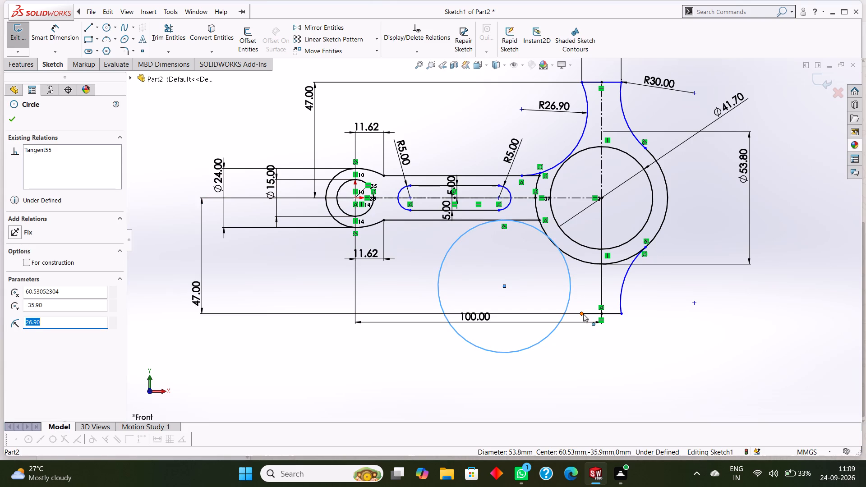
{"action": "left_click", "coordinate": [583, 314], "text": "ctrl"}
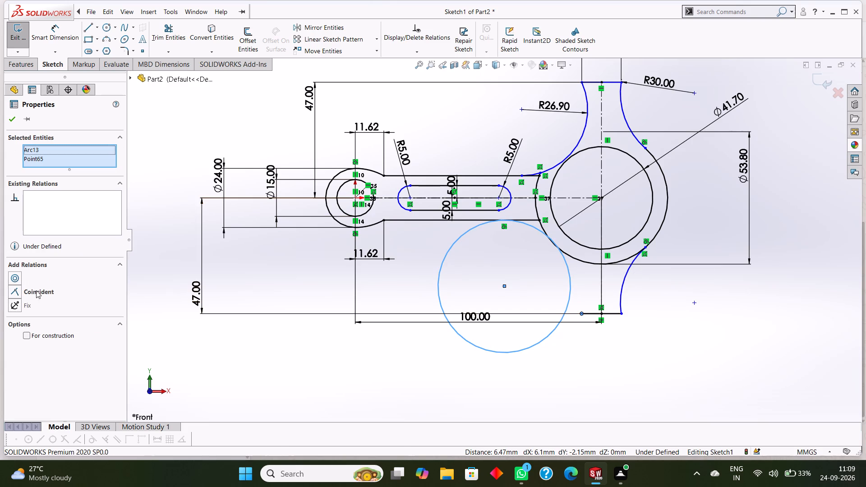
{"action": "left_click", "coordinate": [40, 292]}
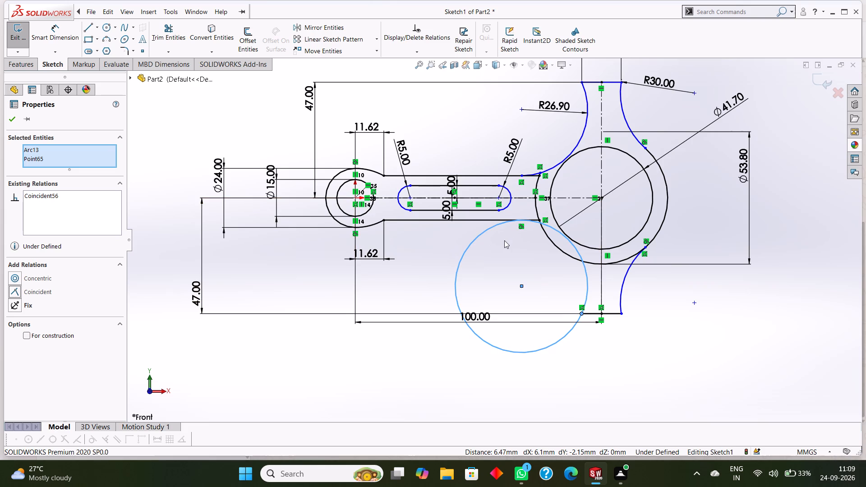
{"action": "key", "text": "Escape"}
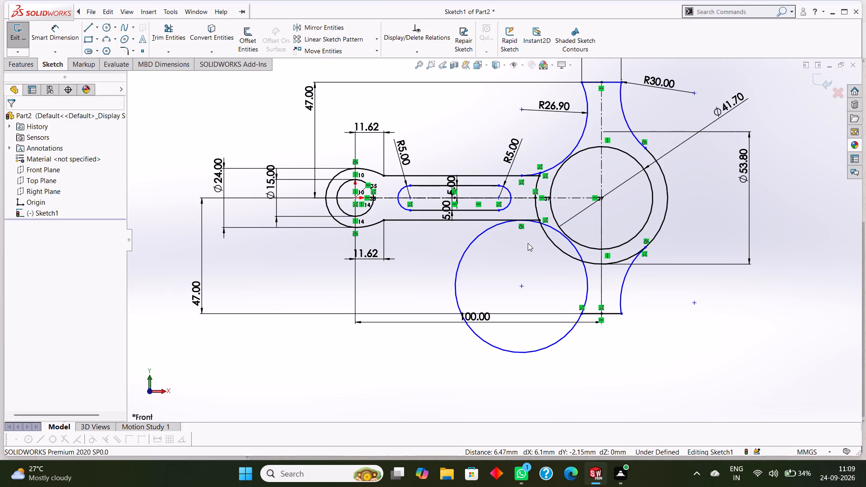
Undo the circle, its relations and the lower end-line edits, back to before the 8 mm and 16 mm values were set.
{"action": "key", "text": "ctrl+z"}
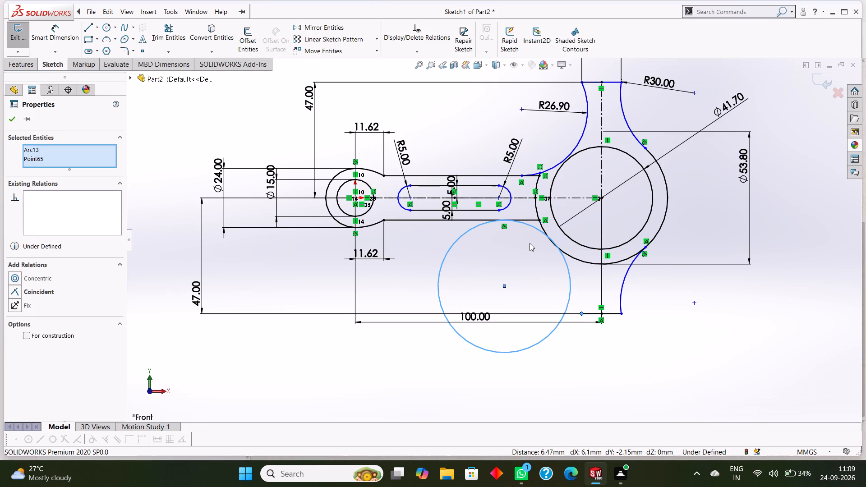
{"action": "key", "text": "ctrl+z"}
{"action": "key", "text": "ctrl+z"}
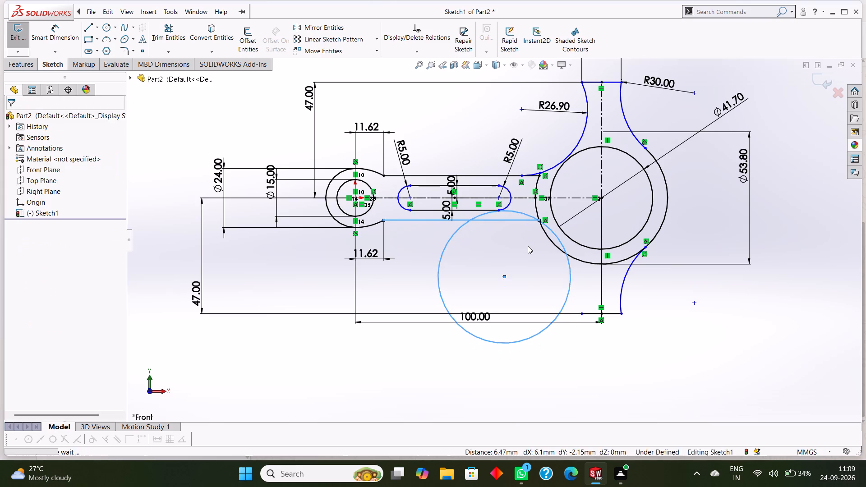
{"action": "key", "text": "ctrl+z"}
{"action": "key", "text": "ctrl+z"}
{"action": "key", "text": "z"}
{"action": "key", "text": "ctrl+z"}
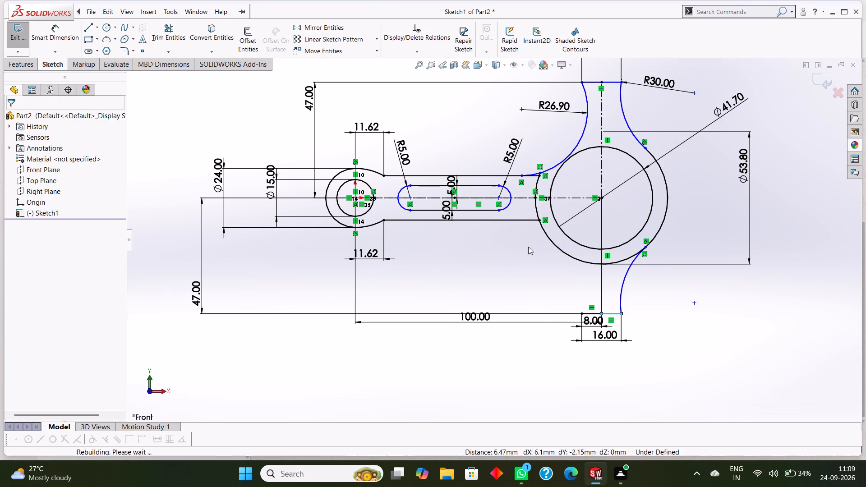
{"action": "key", "text": "ctrl+z"}
{"action": "key", "text": "ctrl+z"}
{"action": "key", "text": "ctrl+z"}
{"action": "key", "text": "ctrl+z"}
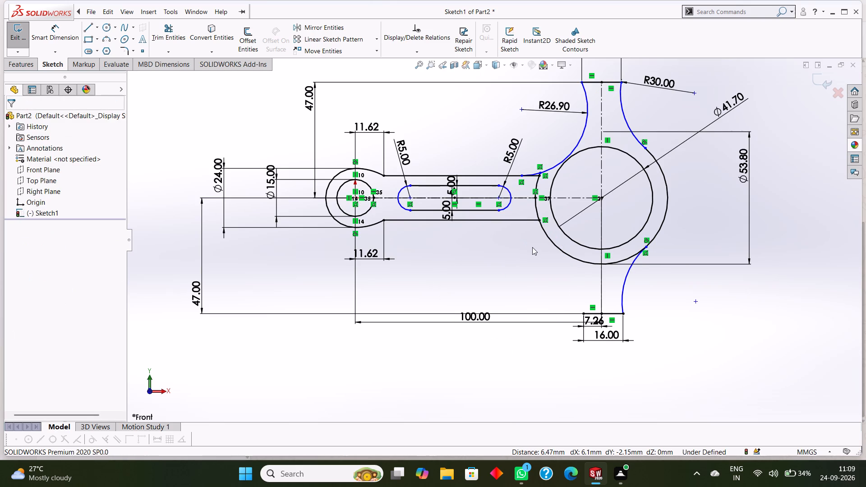
{"action": "key", "text": "ctrl+z"}
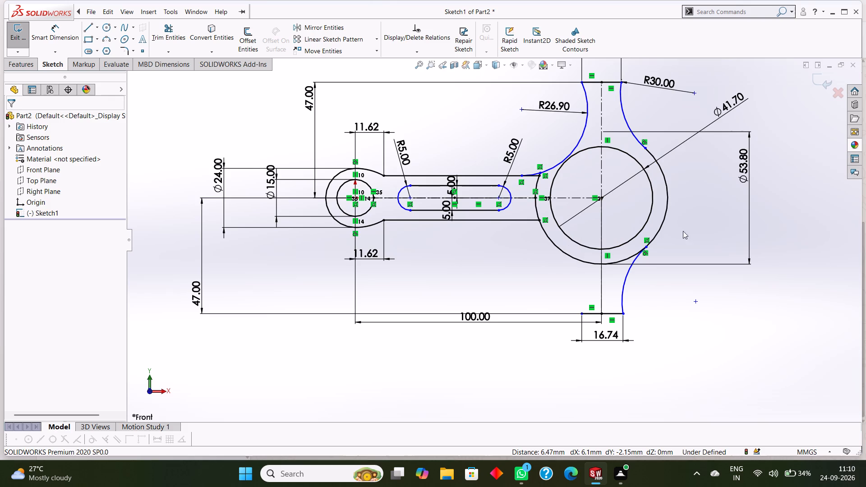
Draw a circle of radius 26.90 mm from the large ring's centre, over its outer outline.
{"action": "left_click", "coordinate": [104, 28]}
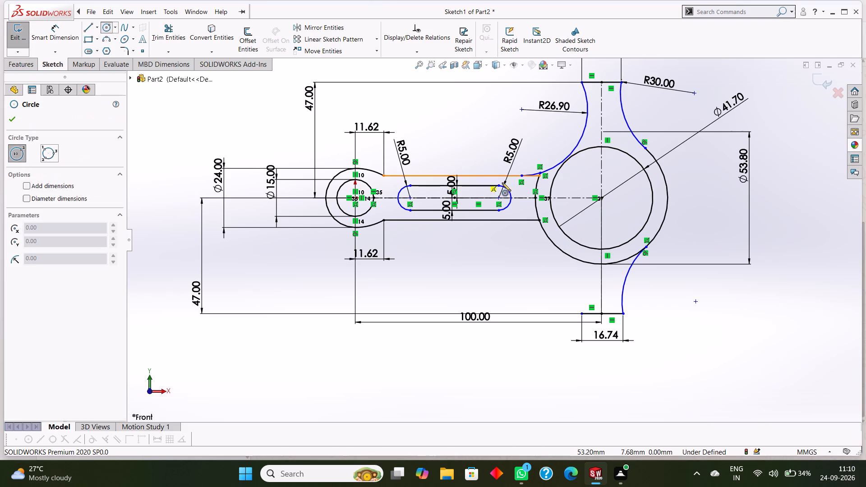
{"action": "left_click", "coordinate": [602, 197]}
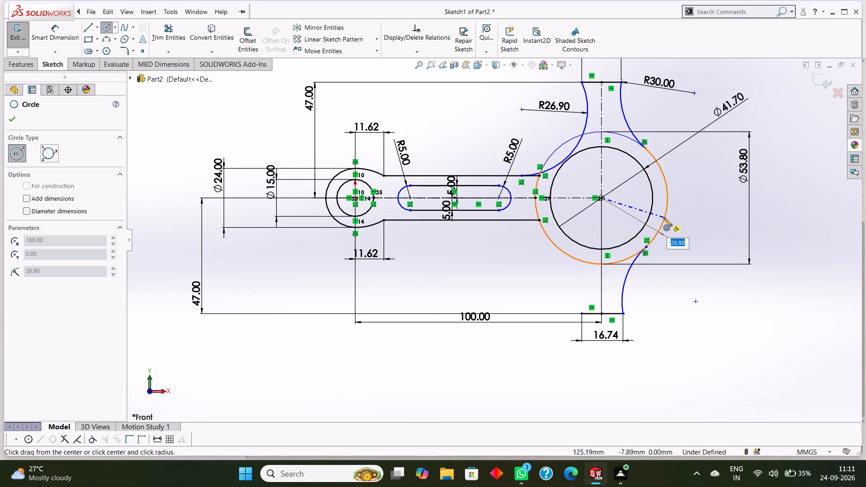
{"action": "left_click", "coordinate": [663, 217]}
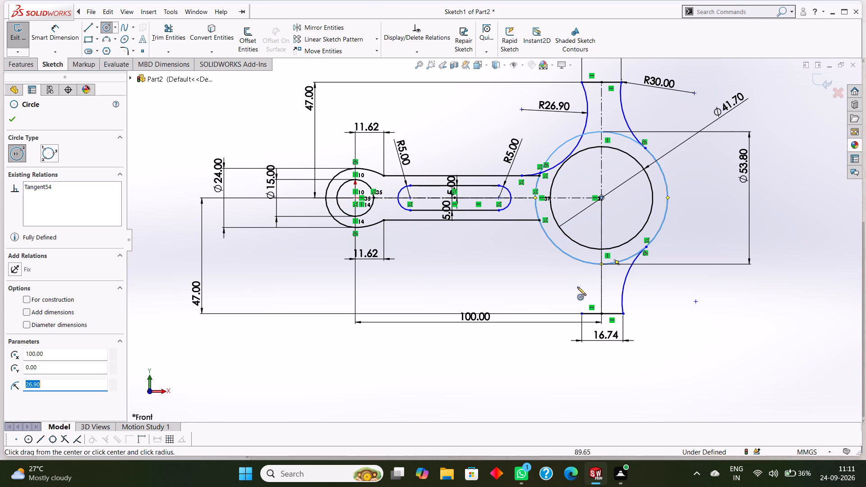
{"action": "left_click", "coordinate": [582, 314]}
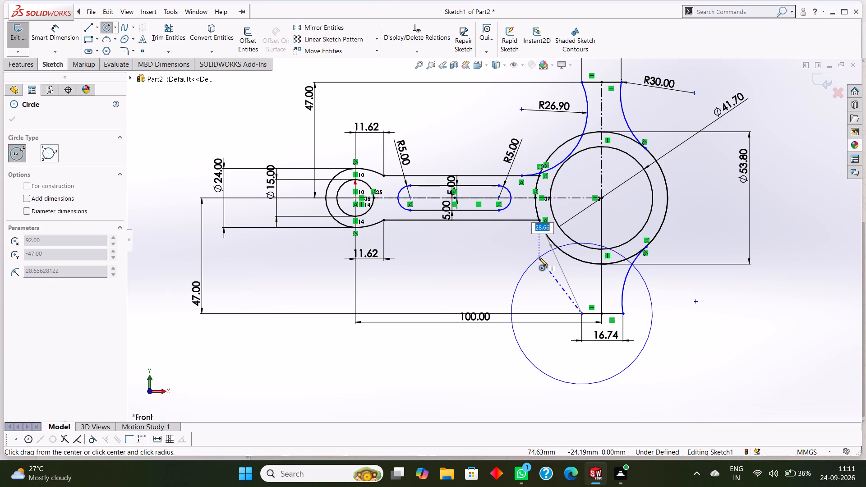
{"action": "key", "text": "Escape"}
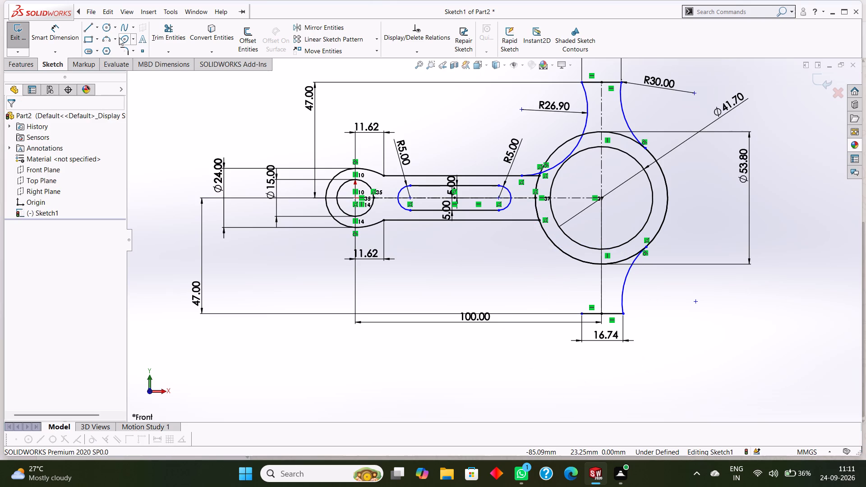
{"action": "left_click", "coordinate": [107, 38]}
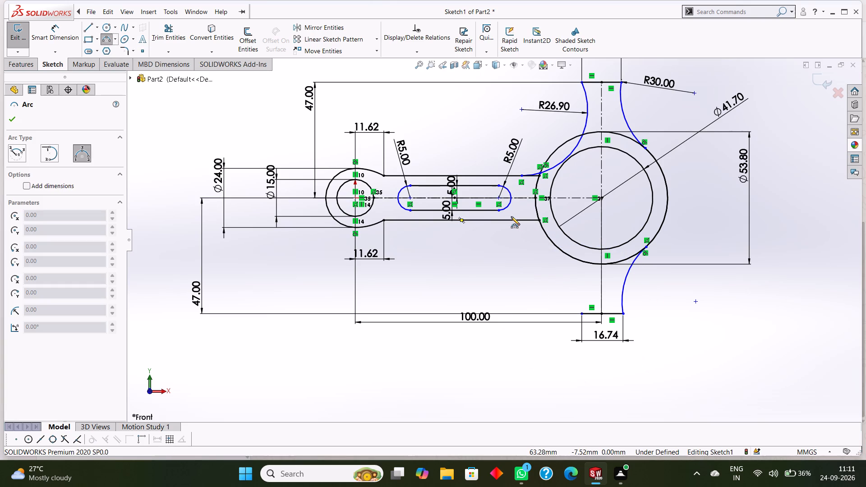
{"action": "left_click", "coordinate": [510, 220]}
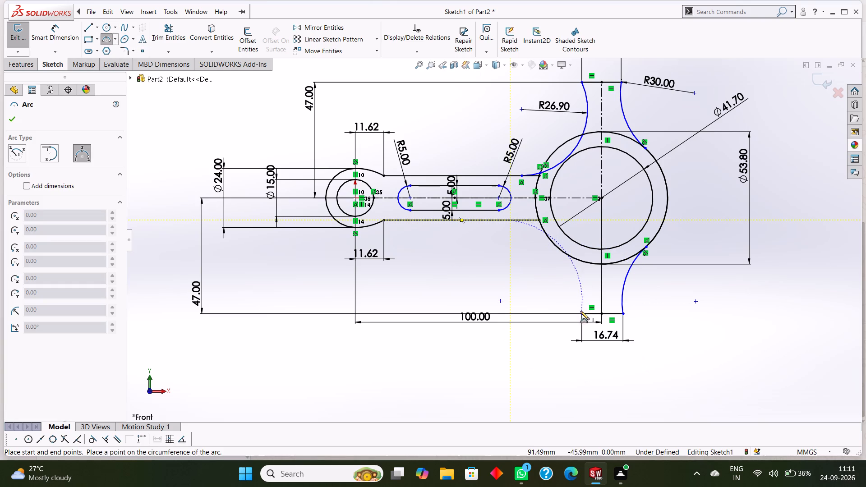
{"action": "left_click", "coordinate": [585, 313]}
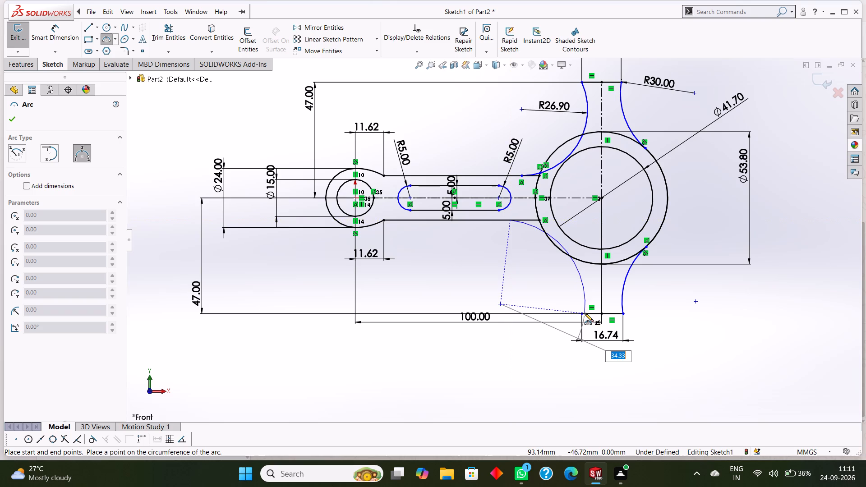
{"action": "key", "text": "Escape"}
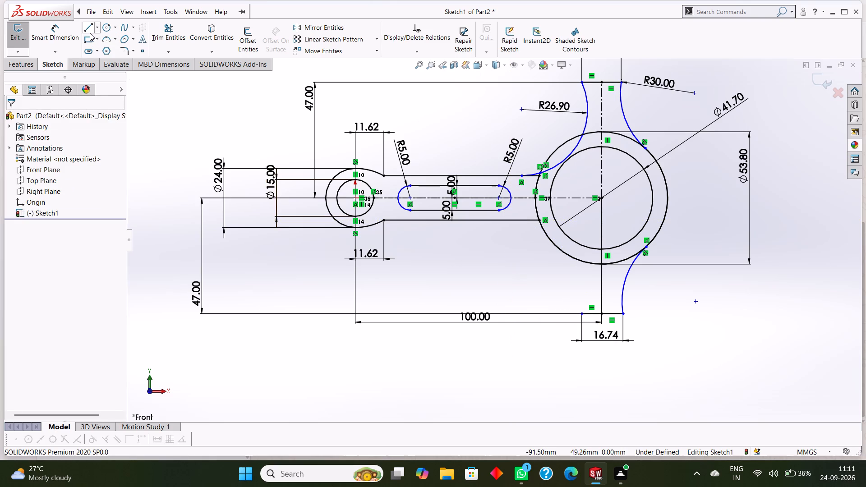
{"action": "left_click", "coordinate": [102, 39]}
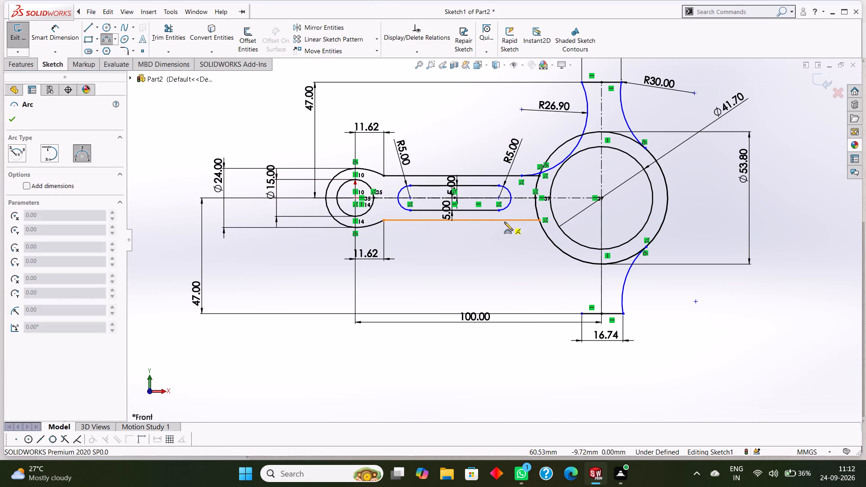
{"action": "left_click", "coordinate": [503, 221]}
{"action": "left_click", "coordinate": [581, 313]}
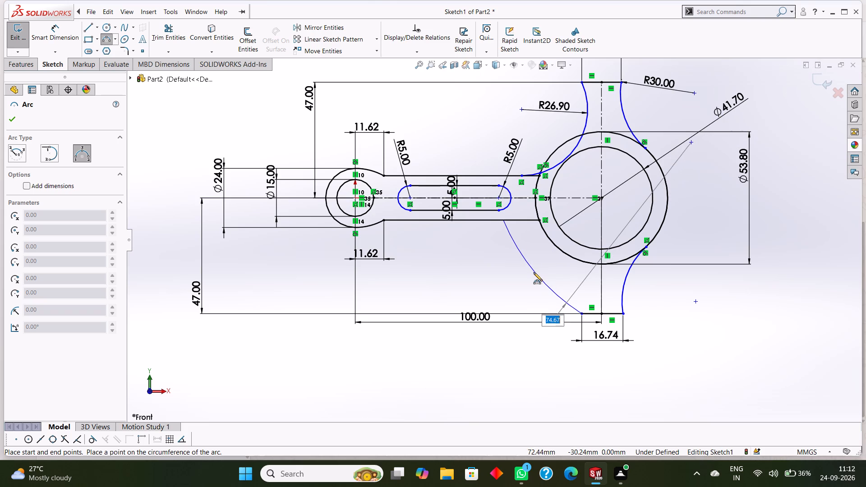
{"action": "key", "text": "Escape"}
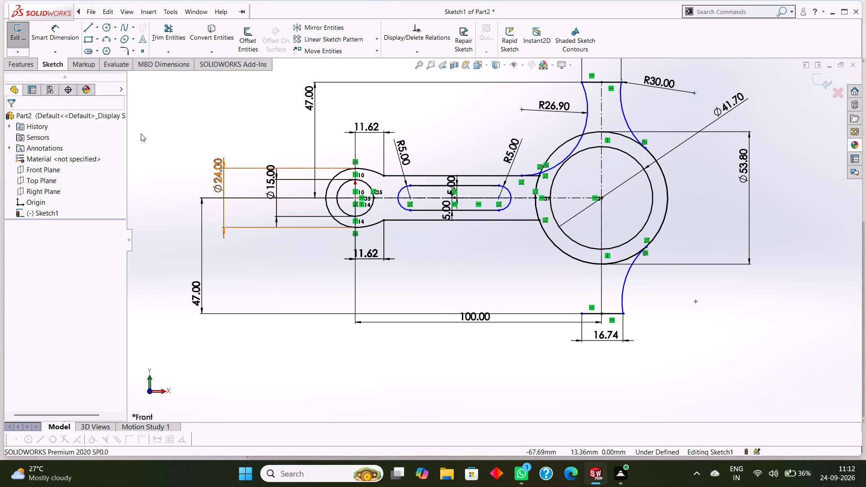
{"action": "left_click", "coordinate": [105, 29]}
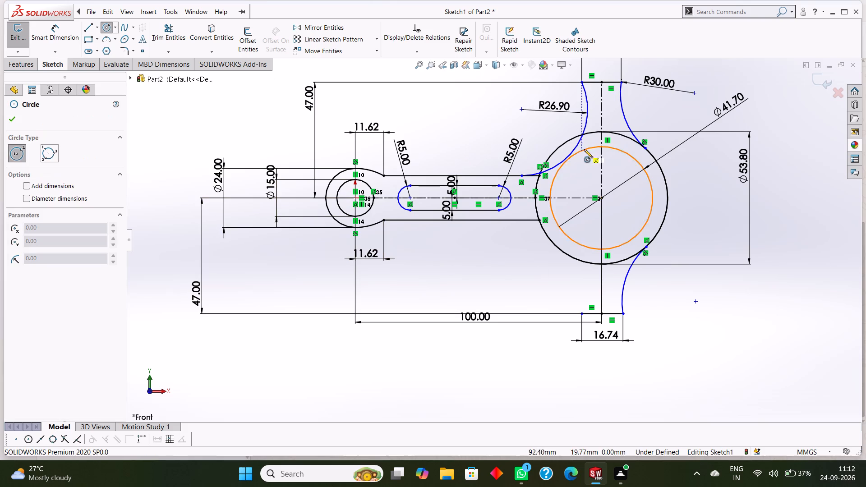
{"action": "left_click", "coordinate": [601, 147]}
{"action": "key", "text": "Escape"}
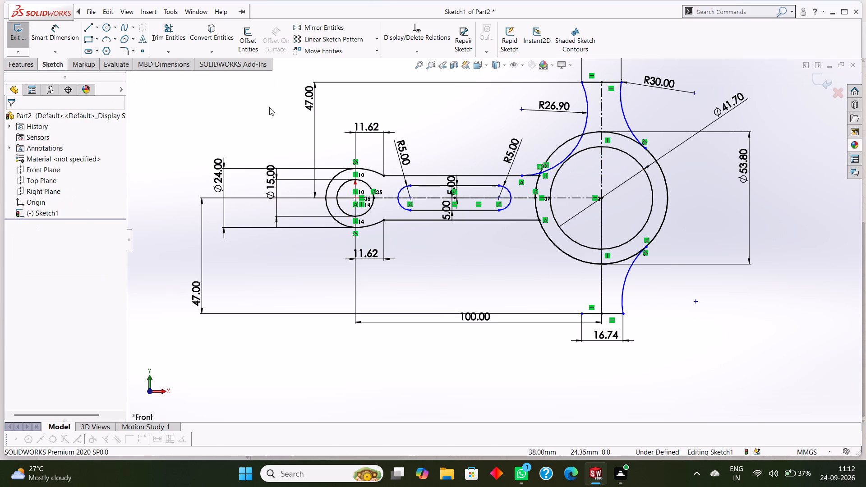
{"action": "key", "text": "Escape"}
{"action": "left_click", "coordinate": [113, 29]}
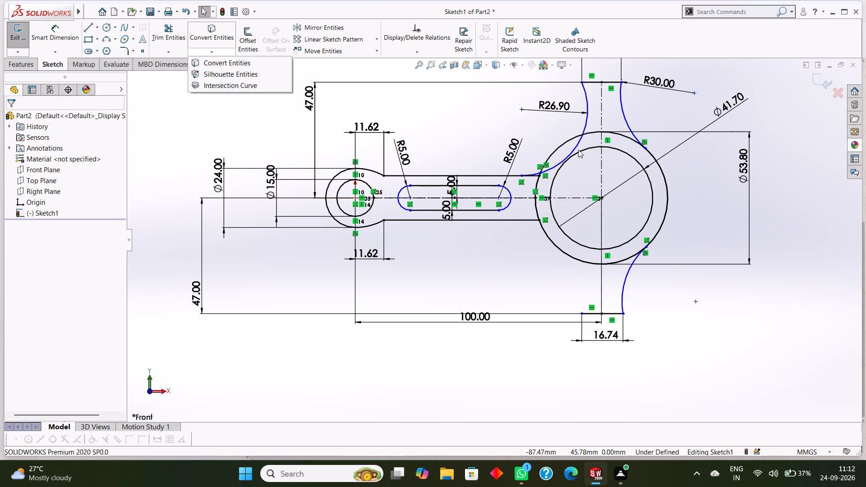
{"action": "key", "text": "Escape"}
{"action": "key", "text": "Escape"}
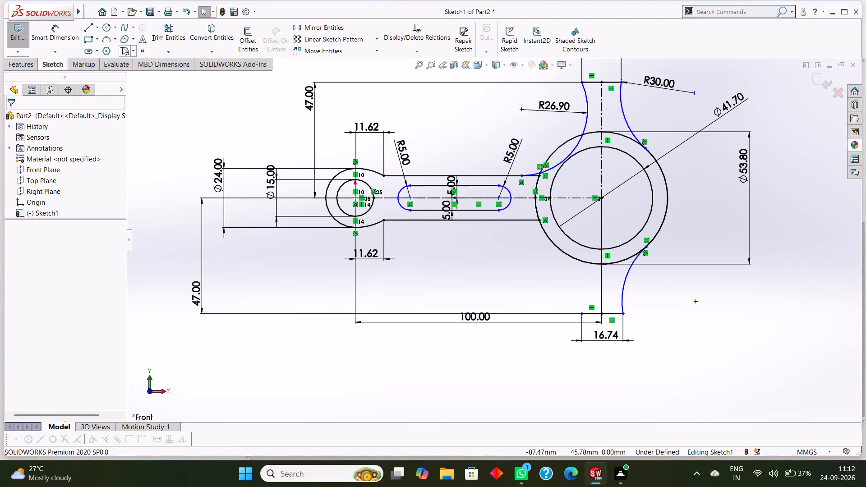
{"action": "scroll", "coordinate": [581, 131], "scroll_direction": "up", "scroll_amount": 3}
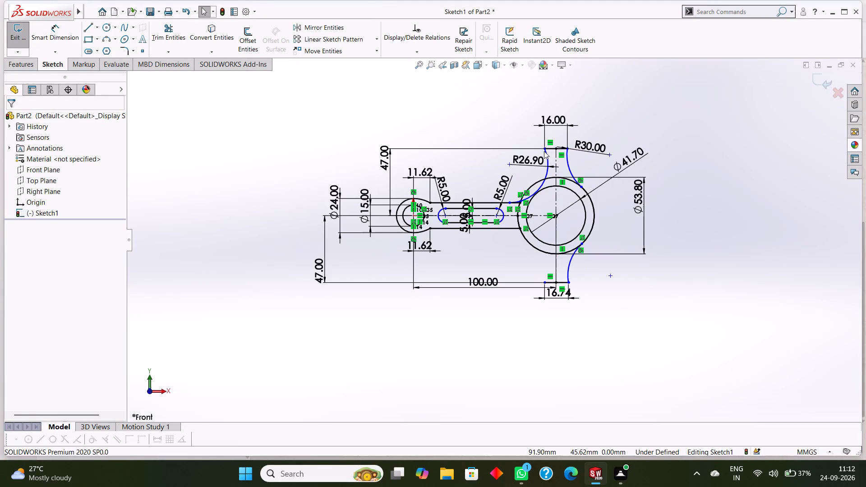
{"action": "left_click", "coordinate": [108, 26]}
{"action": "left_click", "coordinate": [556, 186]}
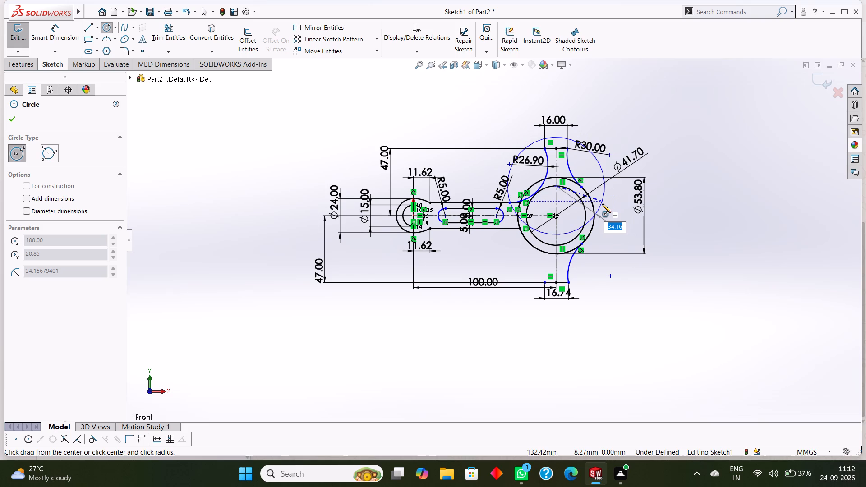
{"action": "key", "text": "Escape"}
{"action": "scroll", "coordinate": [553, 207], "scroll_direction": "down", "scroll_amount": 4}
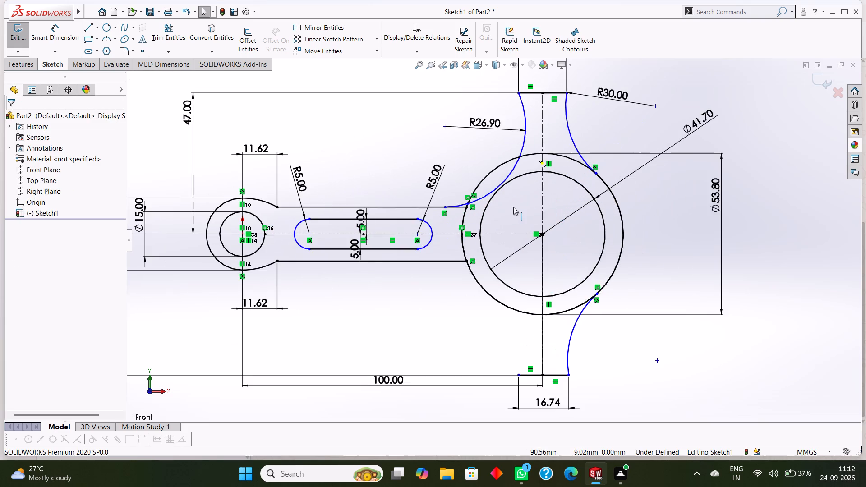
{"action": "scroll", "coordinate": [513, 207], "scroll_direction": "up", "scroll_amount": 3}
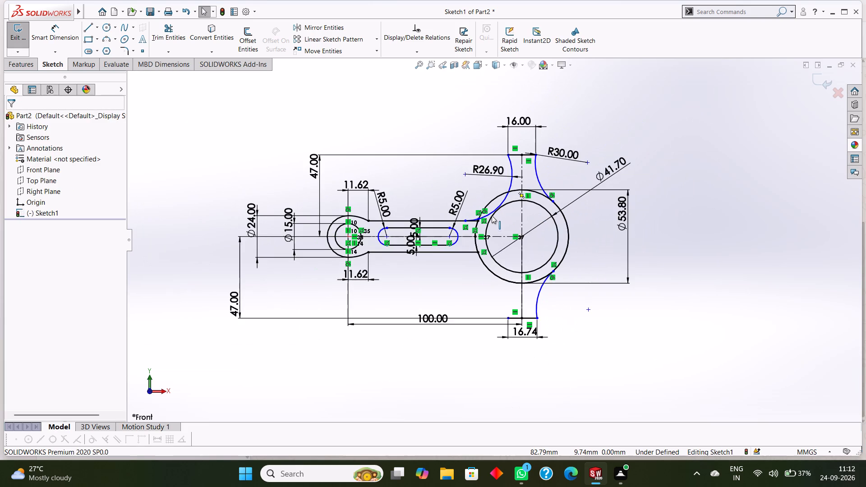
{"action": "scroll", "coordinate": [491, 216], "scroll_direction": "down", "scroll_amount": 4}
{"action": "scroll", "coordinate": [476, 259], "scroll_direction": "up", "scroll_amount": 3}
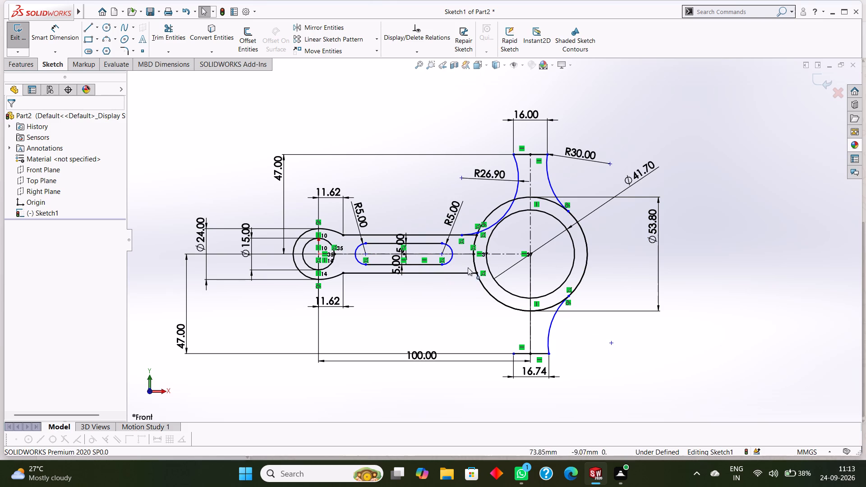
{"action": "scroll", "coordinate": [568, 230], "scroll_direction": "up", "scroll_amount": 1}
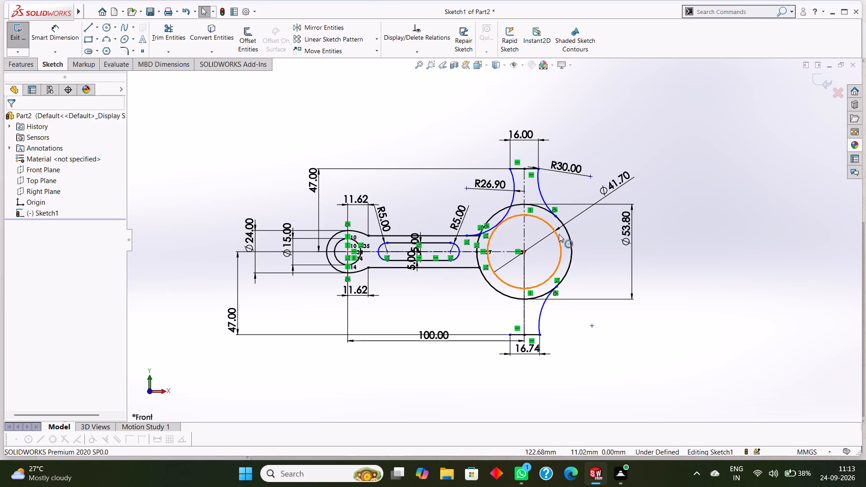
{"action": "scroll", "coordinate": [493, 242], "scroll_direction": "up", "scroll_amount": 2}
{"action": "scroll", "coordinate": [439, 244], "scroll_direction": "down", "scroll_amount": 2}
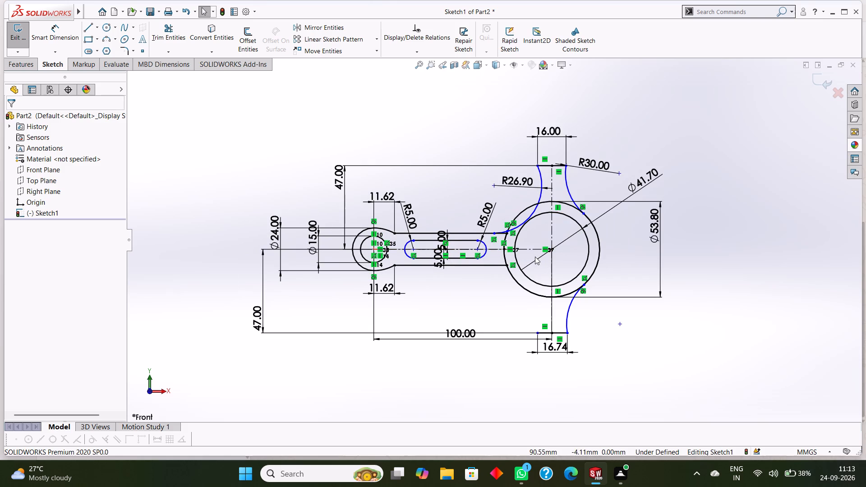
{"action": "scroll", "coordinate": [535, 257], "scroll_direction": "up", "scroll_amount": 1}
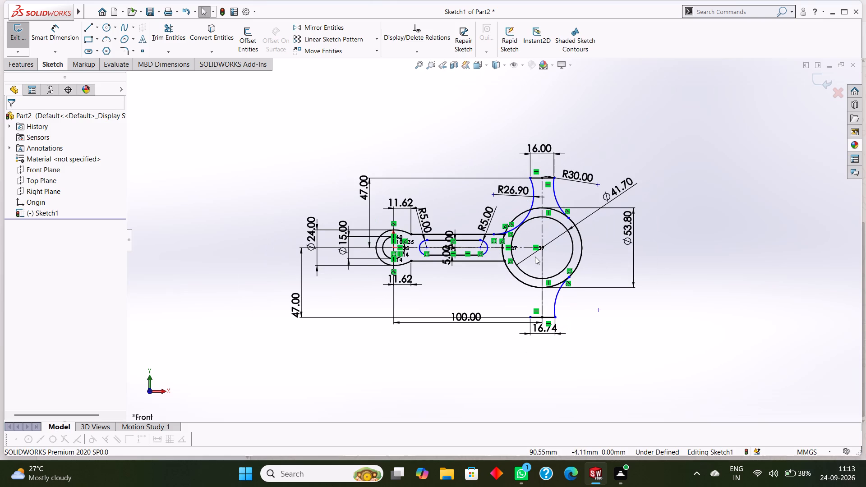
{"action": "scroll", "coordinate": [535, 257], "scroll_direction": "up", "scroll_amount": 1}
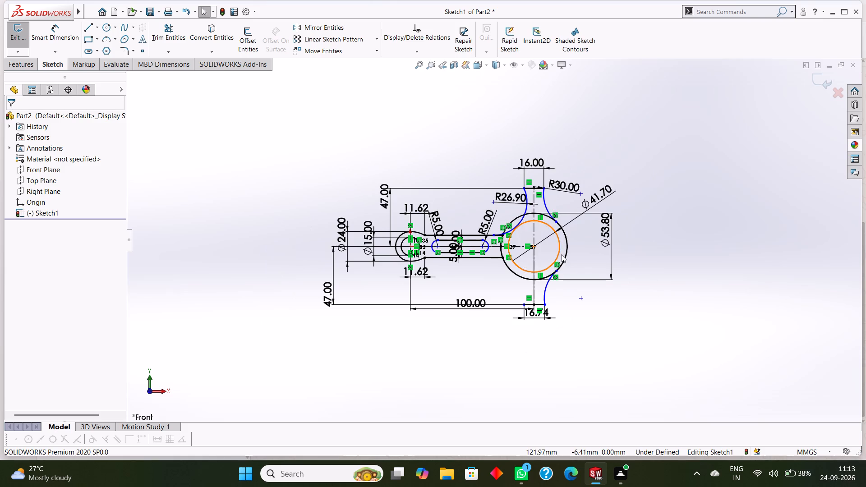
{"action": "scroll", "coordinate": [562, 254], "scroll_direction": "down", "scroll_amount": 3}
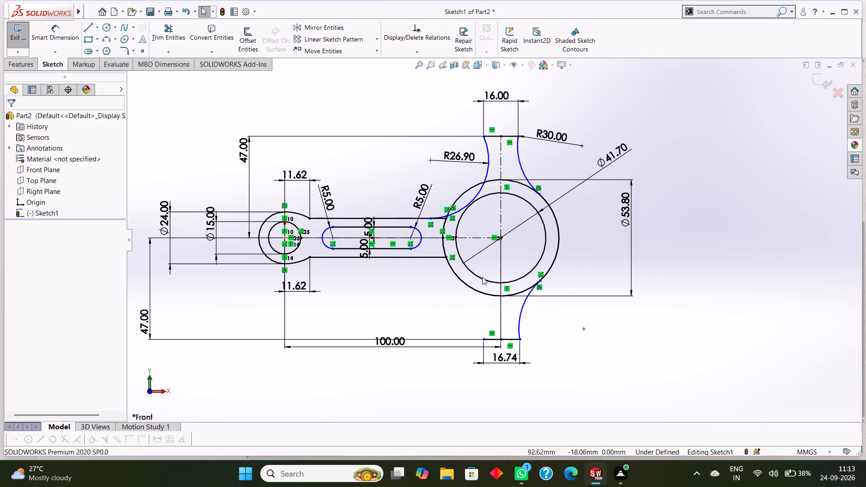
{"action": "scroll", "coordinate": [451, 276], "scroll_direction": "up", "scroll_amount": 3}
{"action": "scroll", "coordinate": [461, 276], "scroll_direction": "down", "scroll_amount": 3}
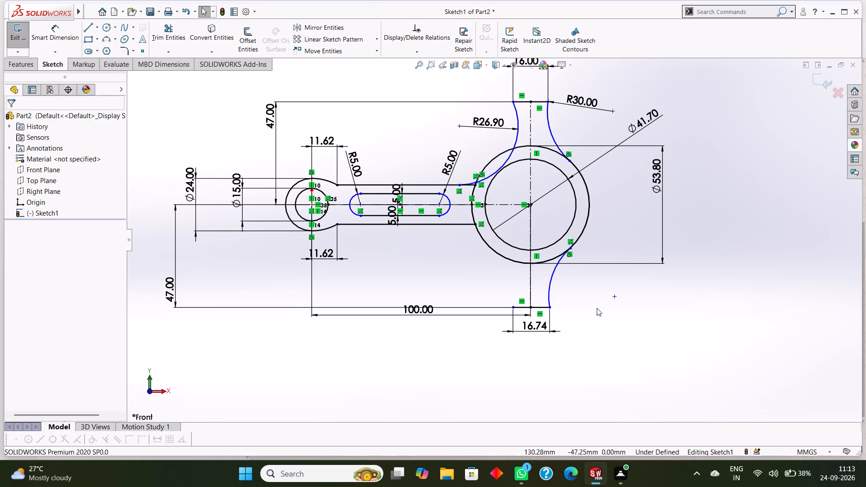
Add a 30 mm radius dimension to the side arc between the large ring and the lower end line.
{"action": "left_click", "coordinate": [72, 29]}
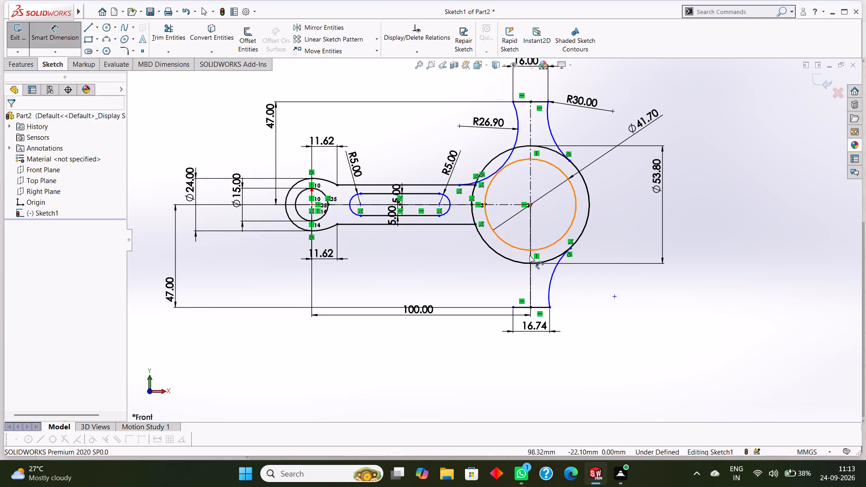
{"action": "left_click", "coordinate": [552, 273]}
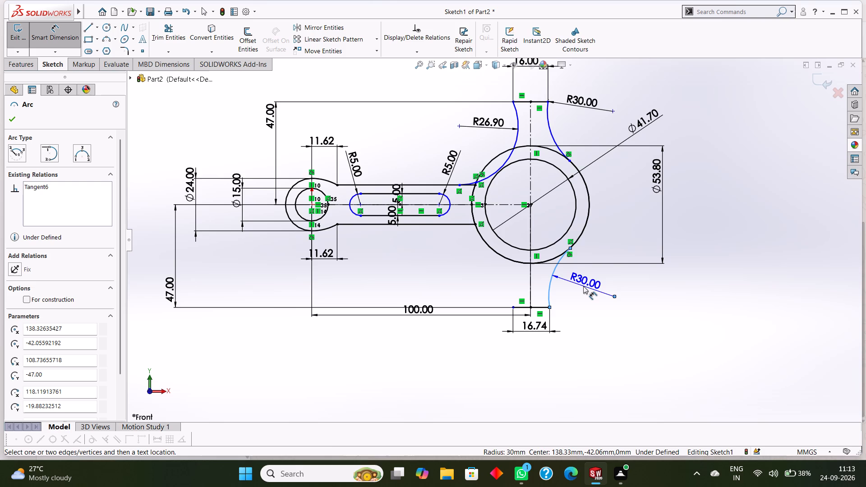
{"action": "left_click", "coordinate": [583, 286]}
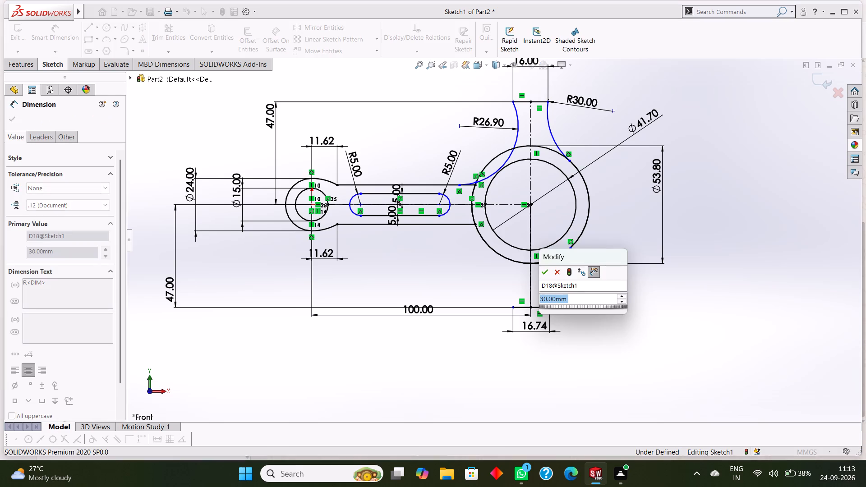
{"action": "left_click", "coordinate": [542, 275]}
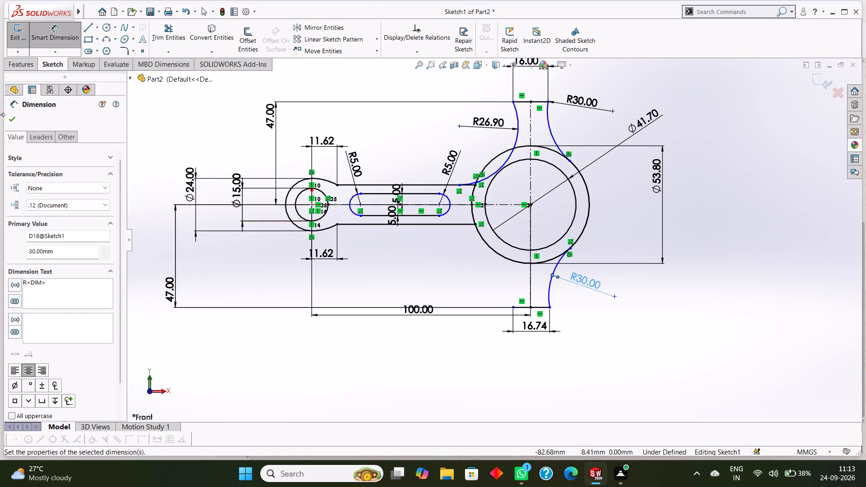
{"action": "left_click", "coordinate": [9, 120]}
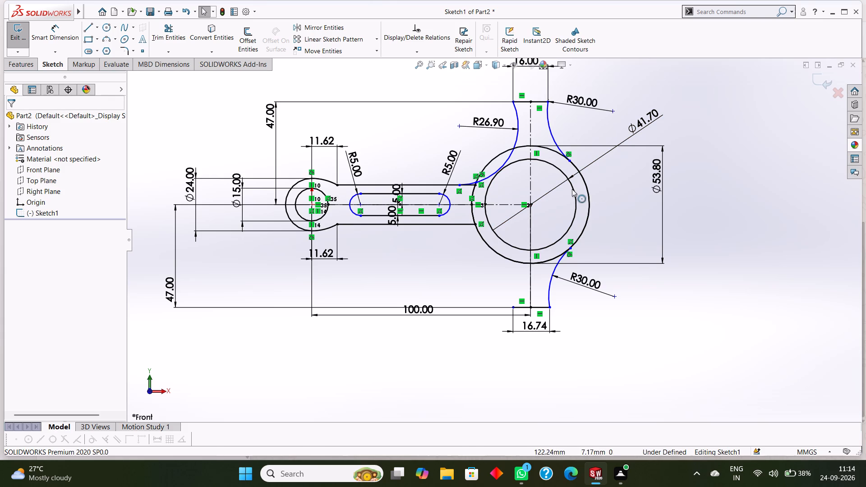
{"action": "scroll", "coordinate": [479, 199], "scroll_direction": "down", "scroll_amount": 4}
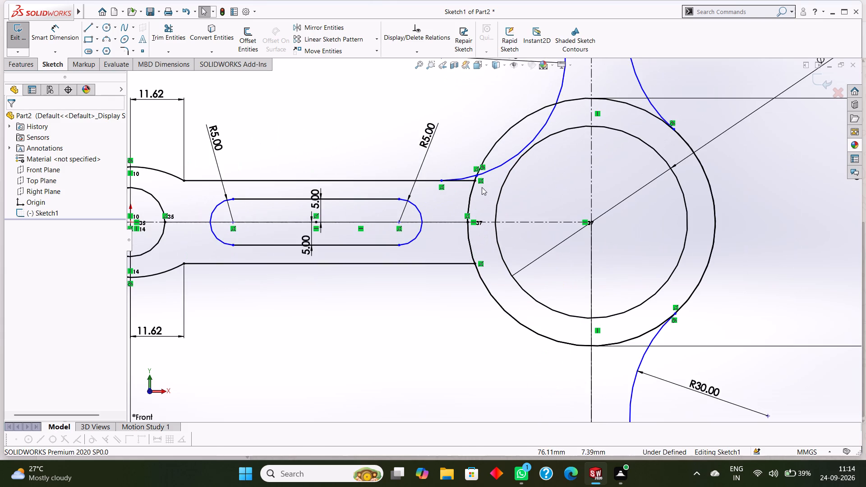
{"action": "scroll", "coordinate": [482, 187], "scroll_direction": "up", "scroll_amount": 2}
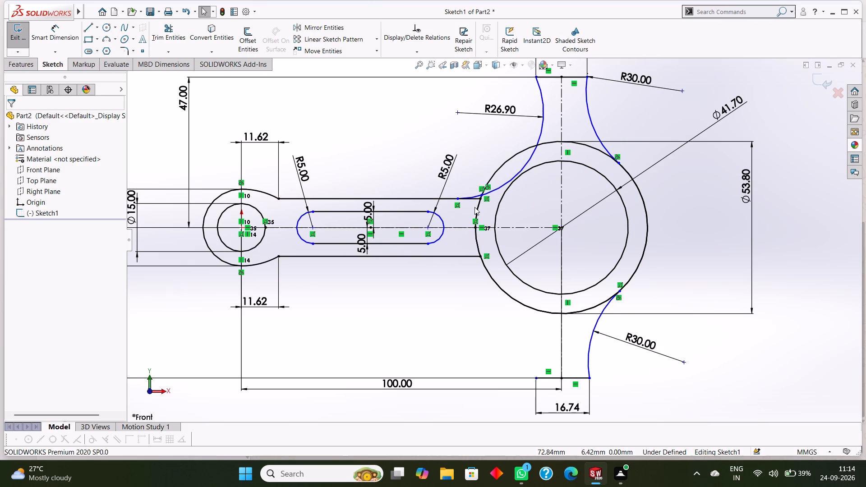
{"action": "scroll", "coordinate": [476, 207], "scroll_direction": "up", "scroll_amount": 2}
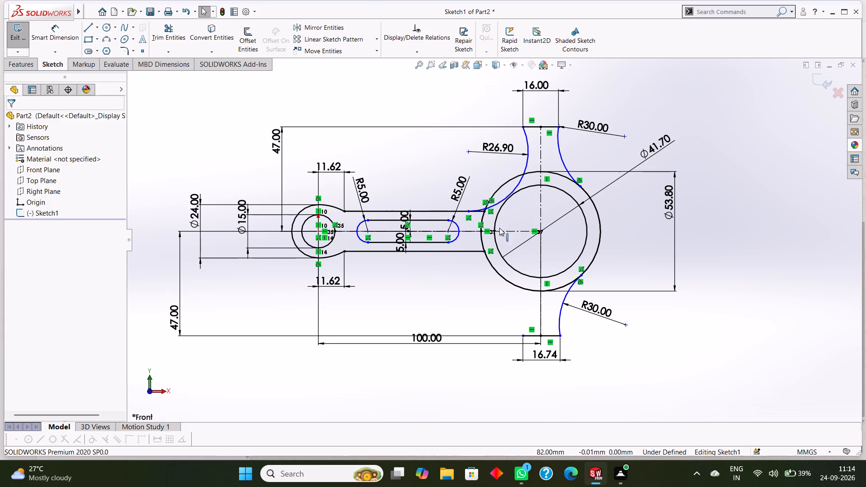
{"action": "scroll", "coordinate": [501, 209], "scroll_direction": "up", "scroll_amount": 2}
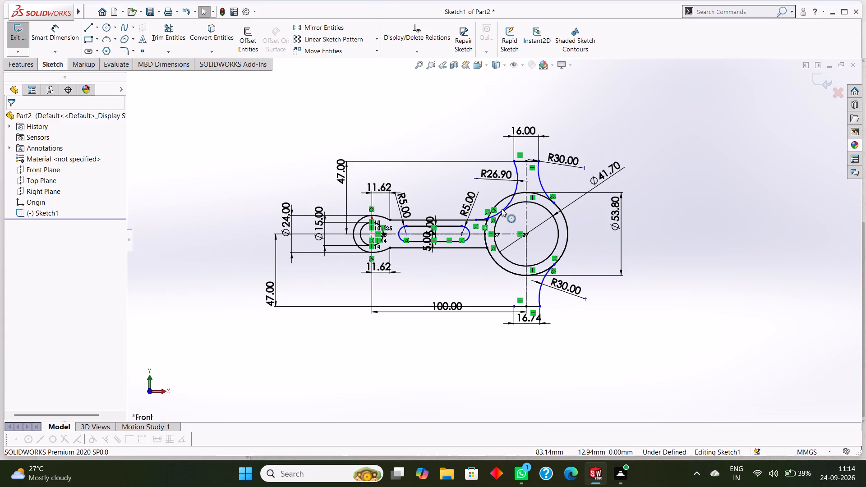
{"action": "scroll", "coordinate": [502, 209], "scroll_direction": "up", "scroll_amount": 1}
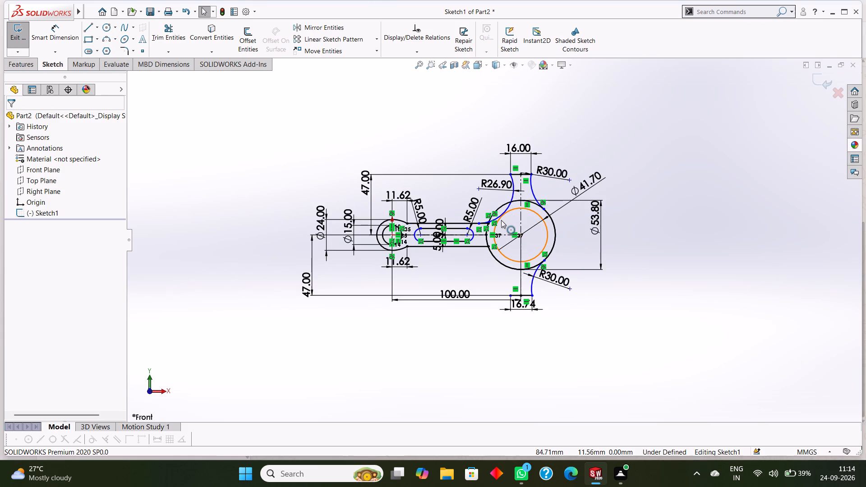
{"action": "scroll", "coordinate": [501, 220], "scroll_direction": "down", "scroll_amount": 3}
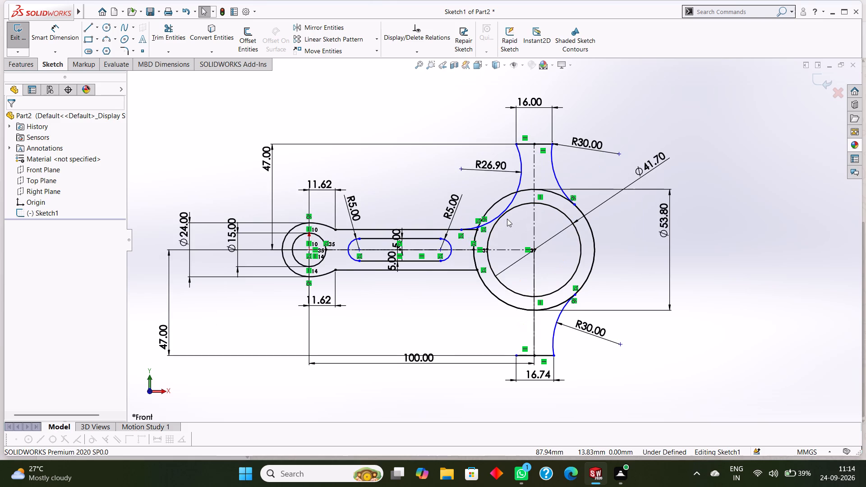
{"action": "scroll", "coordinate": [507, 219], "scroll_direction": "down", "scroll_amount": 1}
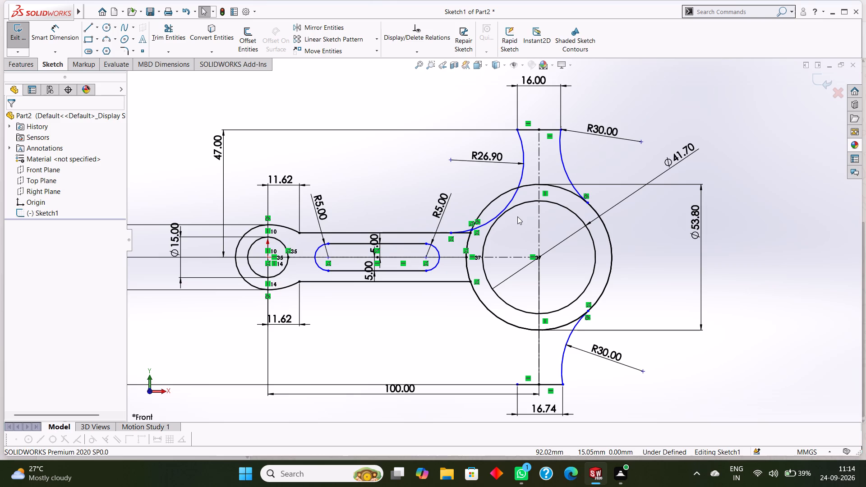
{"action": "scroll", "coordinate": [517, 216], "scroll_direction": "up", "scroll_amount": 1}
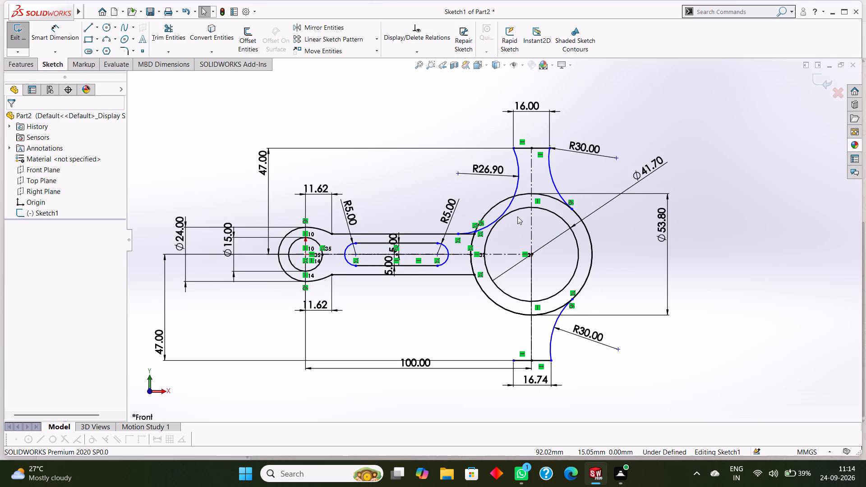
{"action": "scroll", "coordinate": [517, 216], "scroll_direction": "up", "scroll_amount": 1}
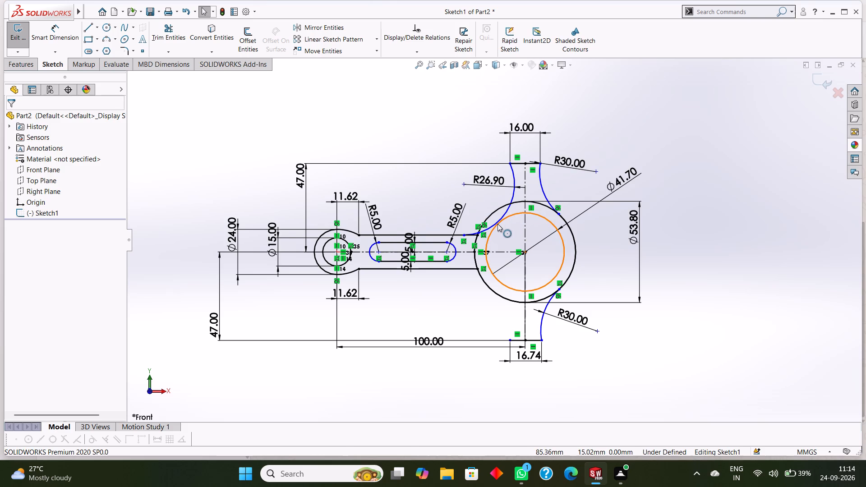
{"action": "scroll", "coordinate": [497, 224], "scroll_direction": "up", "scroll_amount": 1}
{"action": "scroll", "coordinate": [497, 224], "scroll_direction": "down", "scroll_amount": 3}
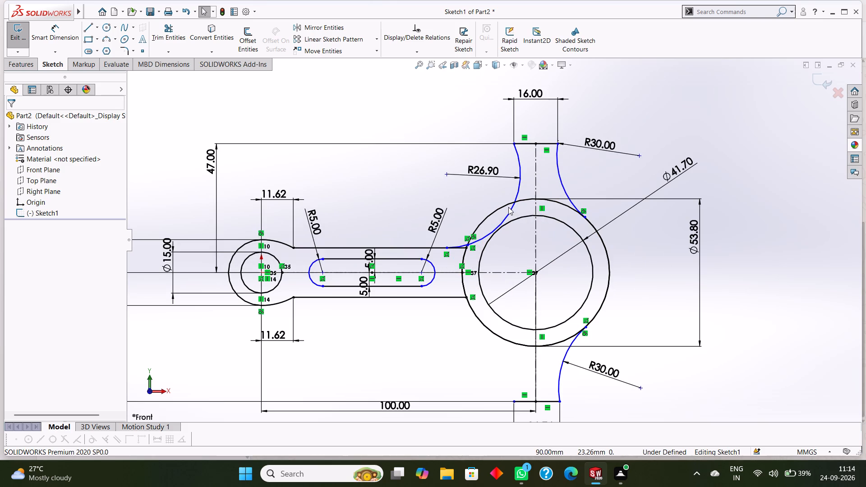
Trim the large ring's outer circle between the upper R26.90 arc and the upper R30.00 arc.
{"action": "key", "text": "Escape"}
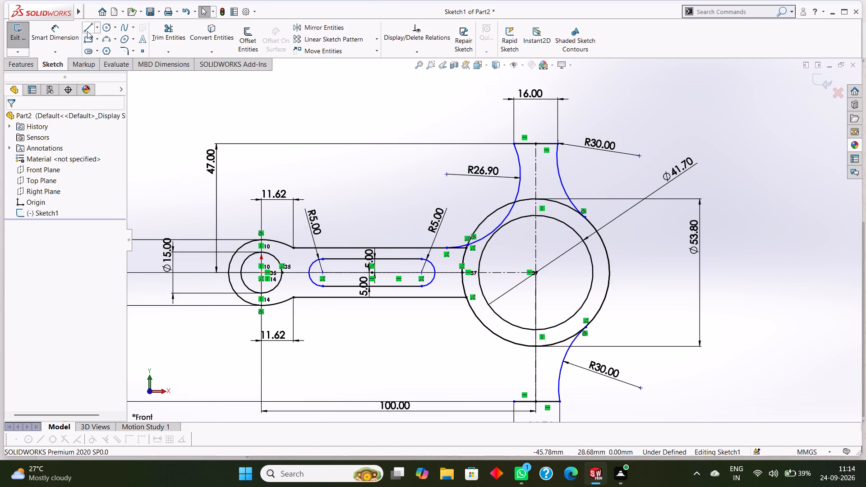
{"action": "left_click", "coordinate": [165, 28]}
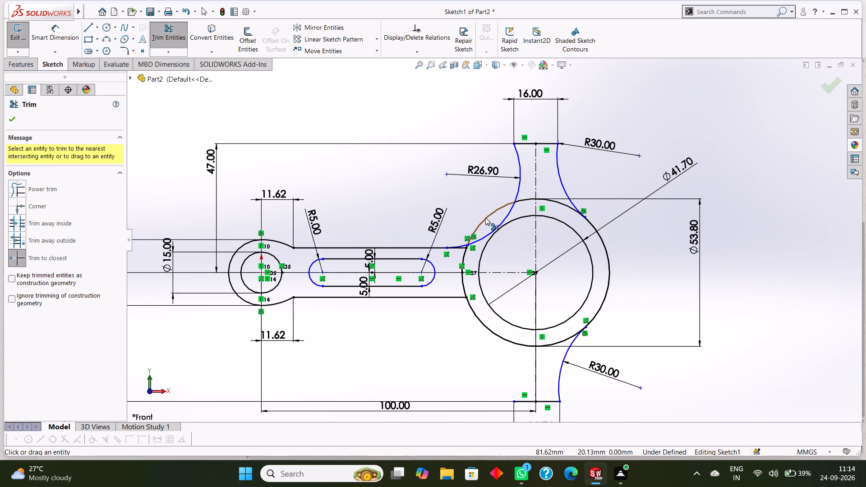
{"action": "left_click", "coordinate": [485, 217]}
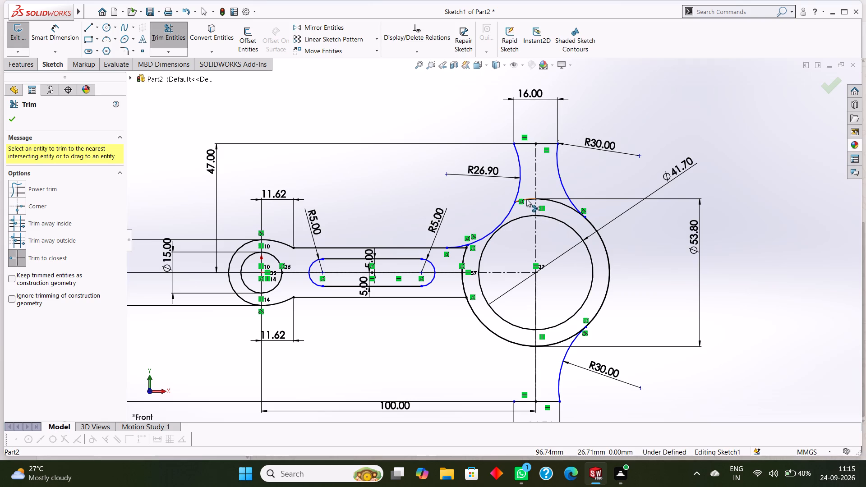
{"action": "left_click", "coordinate": [526, 199]}
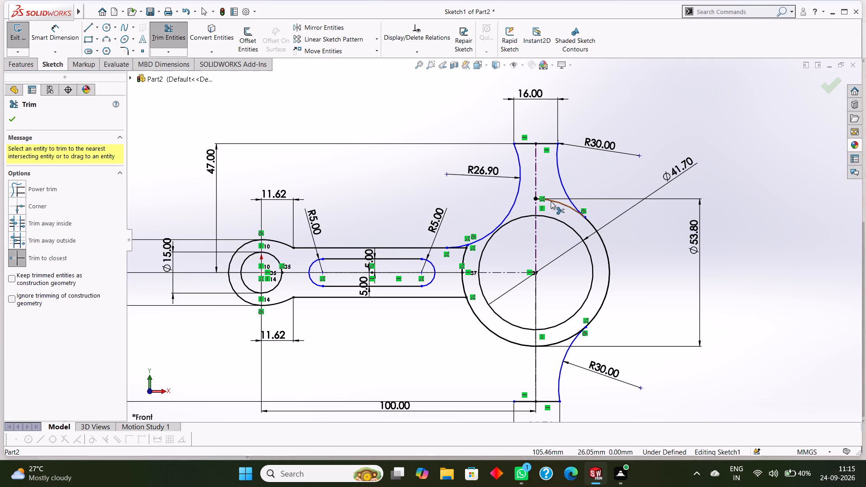
{"action": "left_click", "coordinate": [563, 203]}
Trim the outer-circle stub and the arm's upper-edge overhang where they meet the upper R26.90 arc.
{"action": "scroll", "coordinate": [585, 241], "scroll_direction": "down", "scroll_amount": 2}
{"action": "scroll", "coordinate": [447, 266], "scroll_direction": "up", "scroll_amount": 2}
{"action": "scroll", "coordinate": [433, 257], "scroll_direction": "down", "scroll_amount": 9}
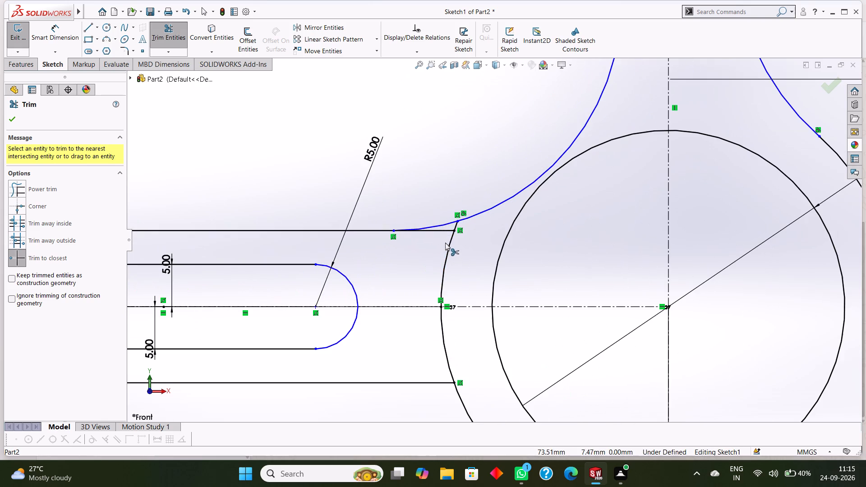
{"action": "left_click", "coordinate": [456, 225]}
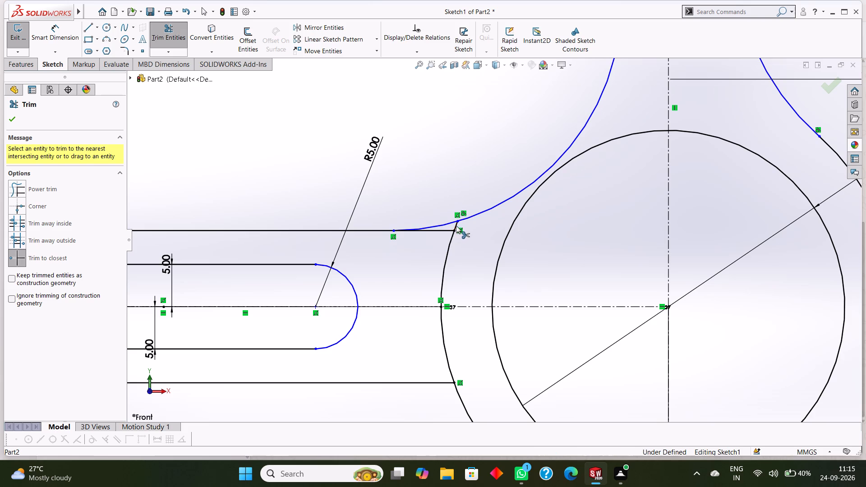
{"action": "scroll", "coordinate": [457, 225], "scroll_direction": "down", "scroll_amount": 6}
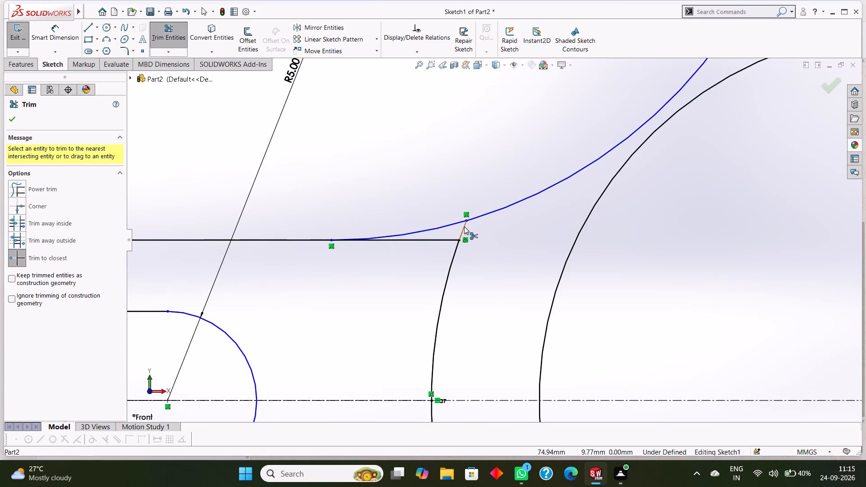
{"action": "left_click", "coordinate": [464, 226]}
{"action": "scroll", "coordinate": [470, 241], "scroll_direction": "up", "scroll_amount": 6}
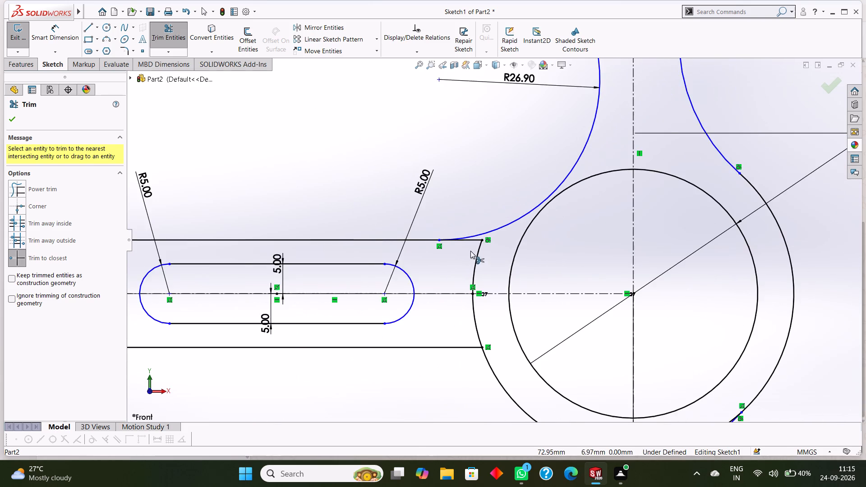
{"action": "scroll", "coordinate": [470, 249], "scroll_direction": "down", "scroll_amount": 5}
{"action": "left_click", "coordinate": [472, 229]}
{"action": "scroll", "coordinate": [474, 233], "scroll_direction": "up", "scroll_amount": 5}
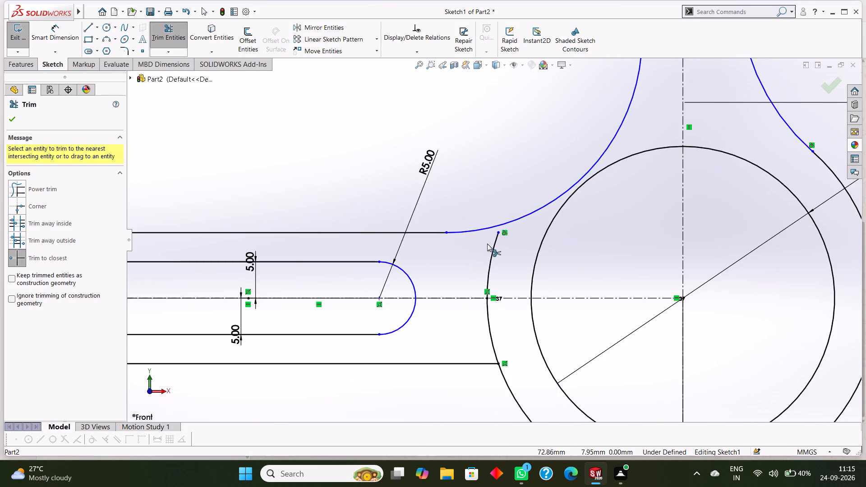
{"action": "scroll", "coordinate": [490, 248], "scroll_direction": "up", "scroll_amount": 10}
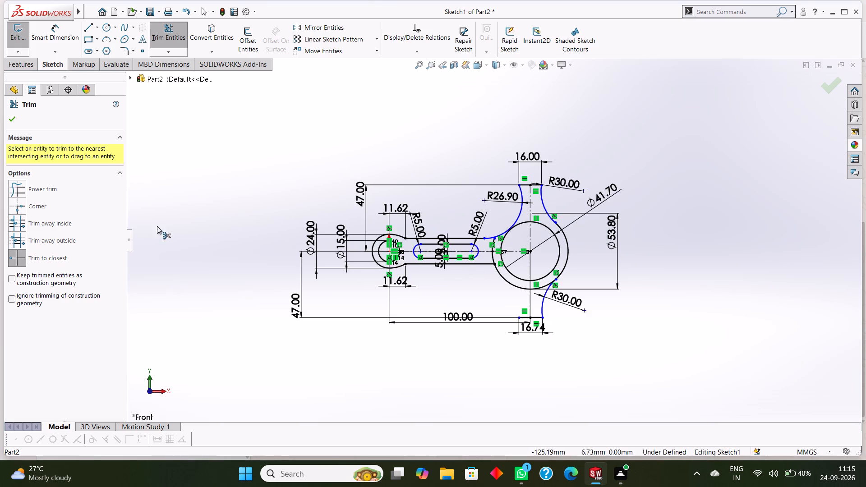
{"action": "left_click", "coordinate": [13, 119]}
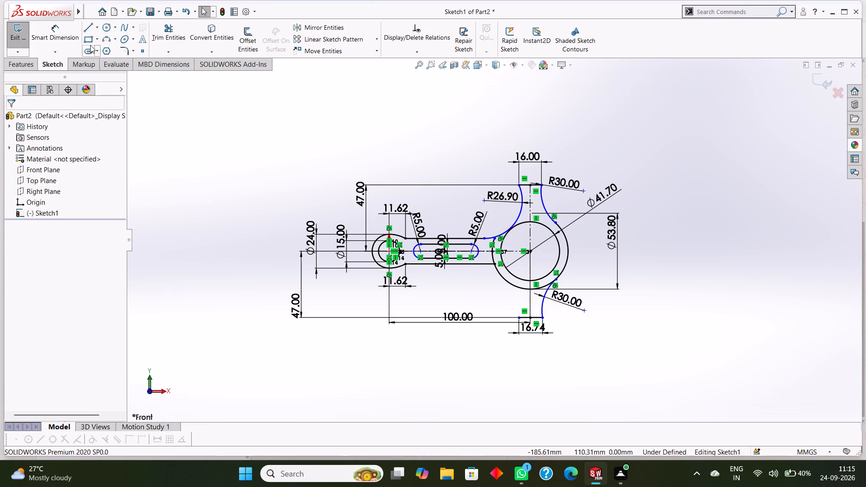
Draw a three-point arc of radius 26.9 mm from the lower end line's left endpoint to the arm's lower edge.
{"action": "left_click", "coordinate": [107, 38]}
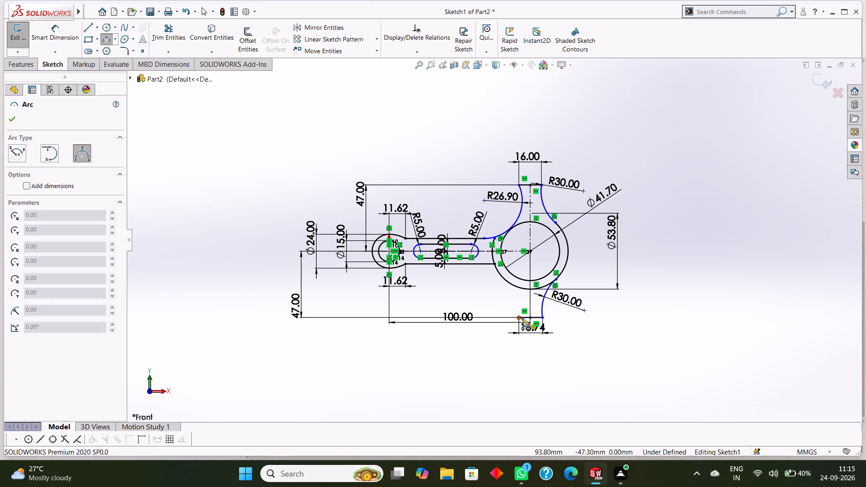
{"action": "left_click", "coordinate": [520, 318]}
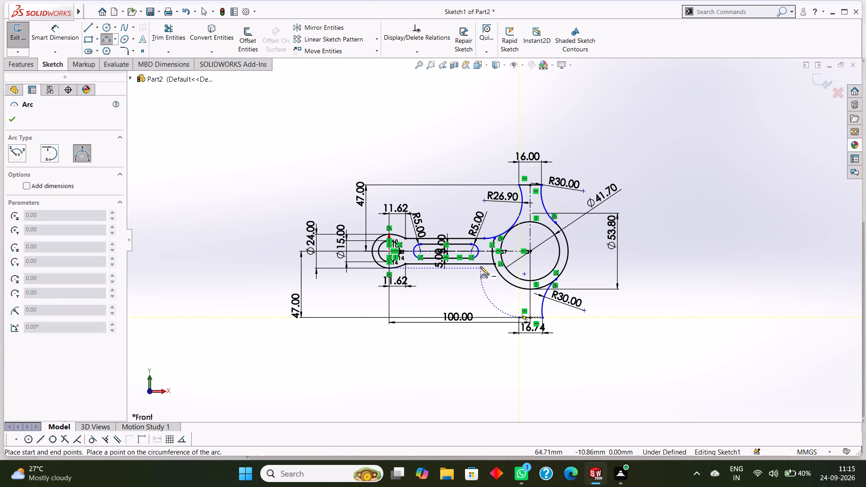
{"action": "left_click", "coordinate": [479, 266]}
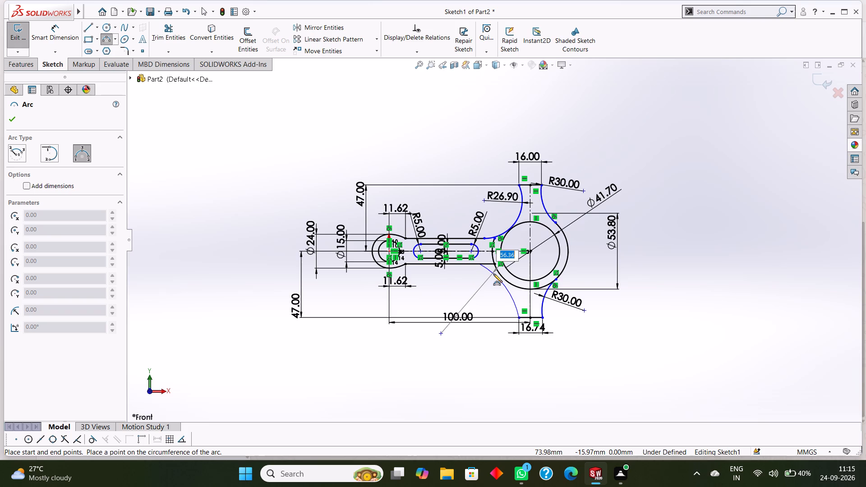
{"action": "type", "text": "26."}
{"action": "key", "text": "9"}
{"action": "key", "text": "Return"}
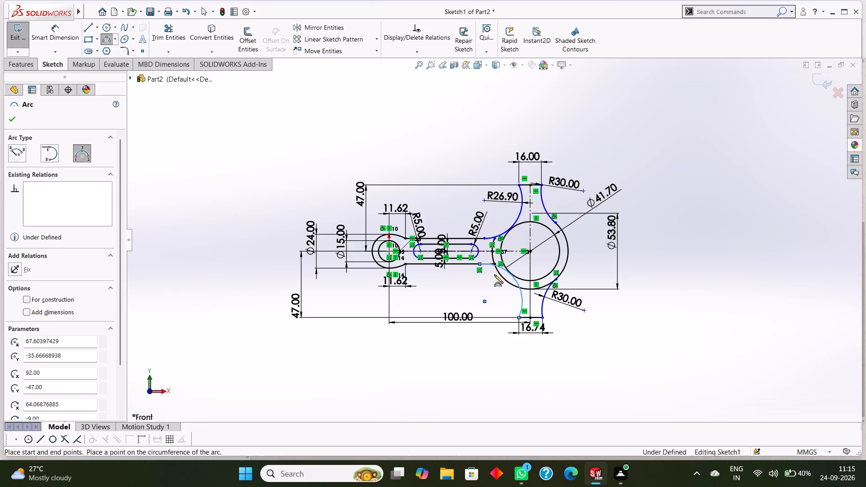
{"action": "left_click", "coordinate": [13, 123]}
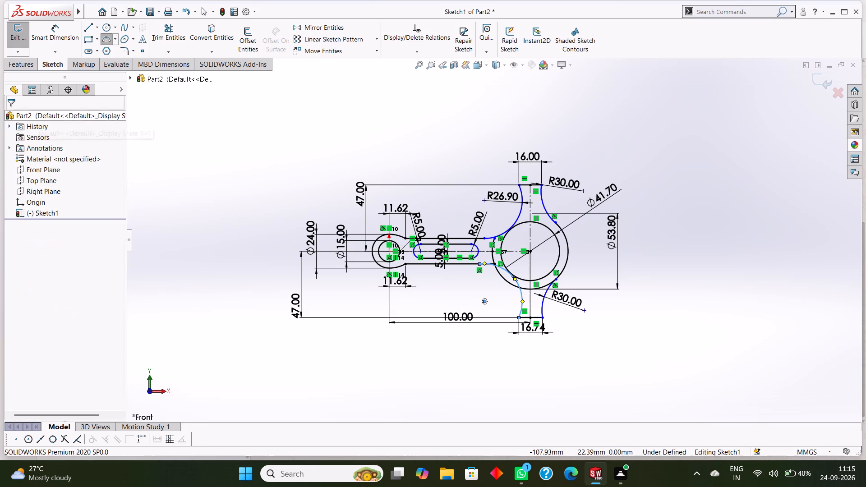
Add a 26.90 mm radius dimension to the new arc between the arm's lower edge and the lower end line.
{"action": "left_click", "coordinate": [50, 39]}
{"action": "scroll", "coordinate": [491, 269], "scroll_direction": "down", "scroll_amount": 6}
{"action": "scroll", "coordinate": [532, 288], "scroll_direction": "down", "scroll_amount": 2}
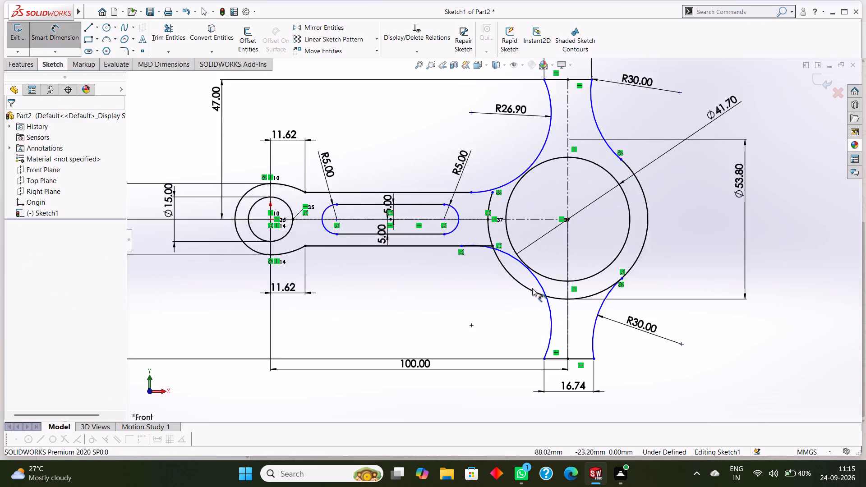
{"action": "scroll", "coordinate": [532, 288], "scroll_direction": "down", "scroll_amount": 3}
{"action": "left_click", "coordinate": [541, 276]}
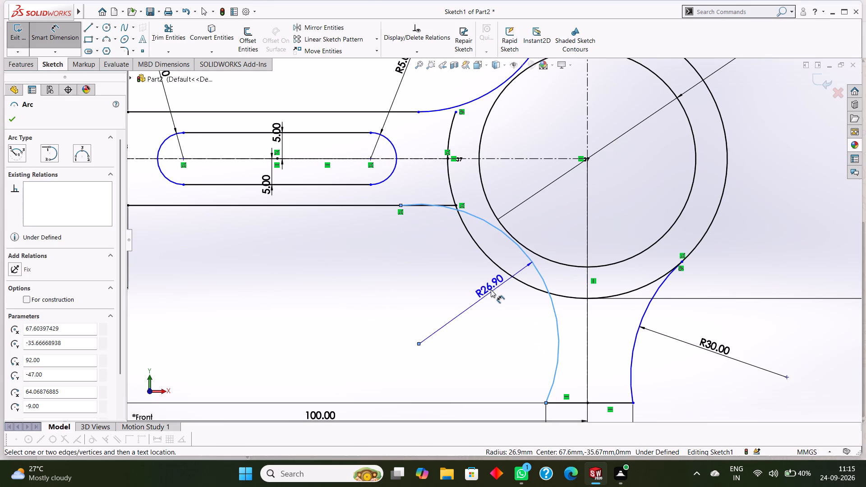
{"action": "left_click", "coordinate": [493, 289]}
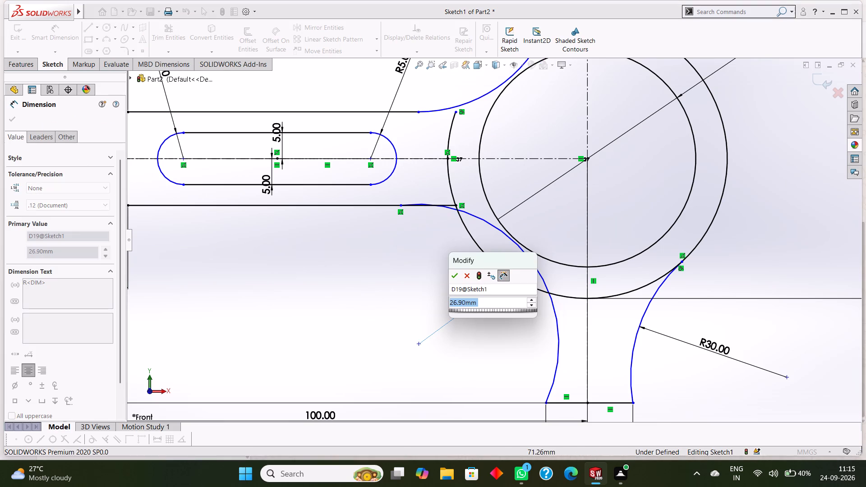
{"action": "left_click", "coordinate": [452, 278]}
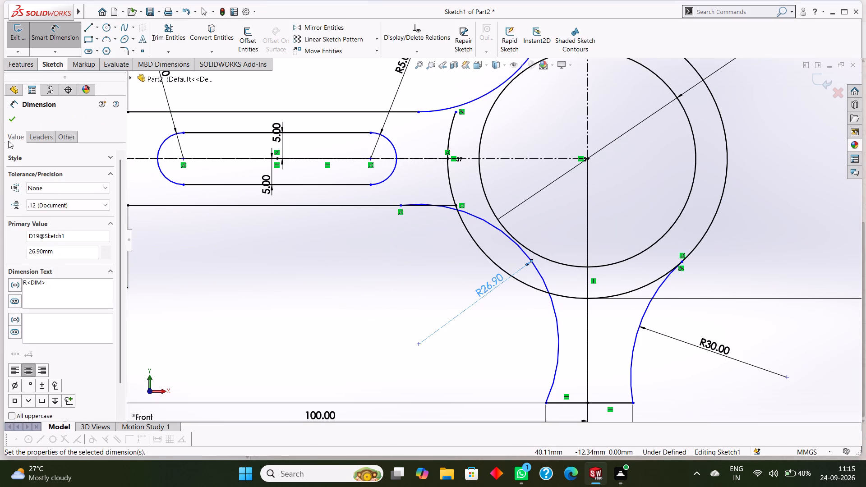
{"action": "left_click", "coordinate": [12, 119]}
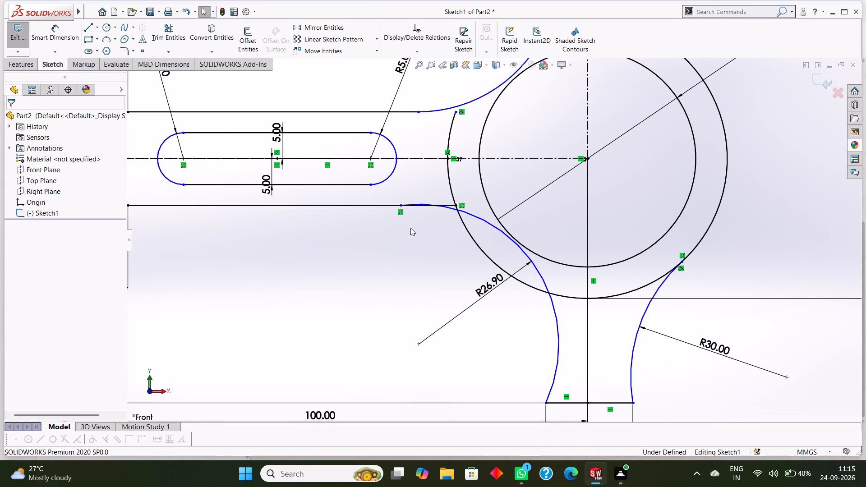
Make the lower R26.90 arc tangent to the arm's lower edge.
{"action": "scroll", "coordinate": [411, 227], "scroll_direction": "up", "scroll_amount": 5}
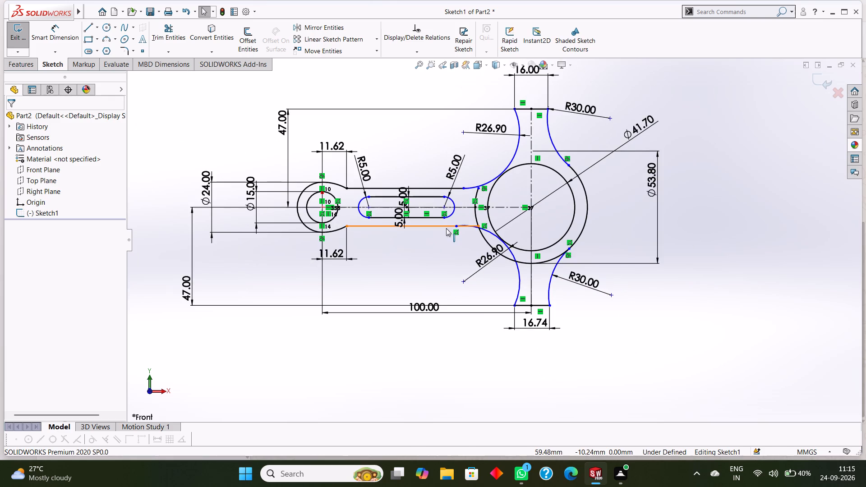
{"action": "left_click", "coordinate": [445, 227]}
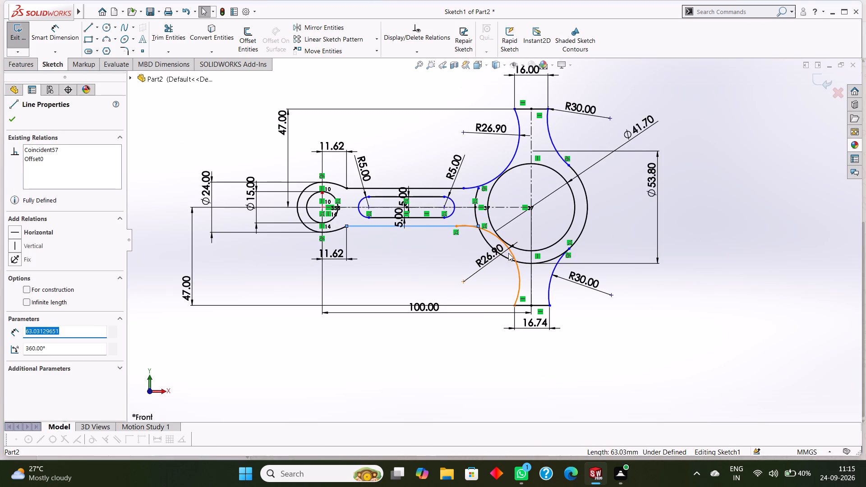
{"action": "left_click", "coordinate": [514, 255], "text": "ctrl"}
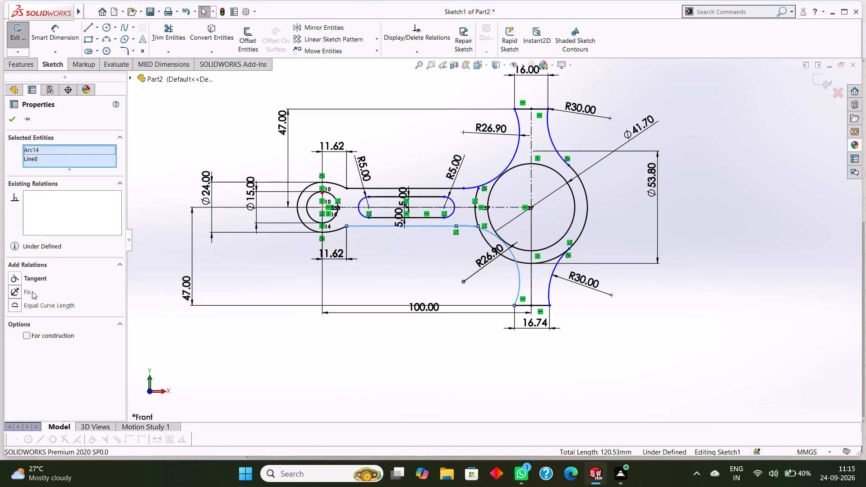
{"action": "left_click", "coordinate": [32, 281]}
{"action": "left_click", "coordinate": [14, 120]}
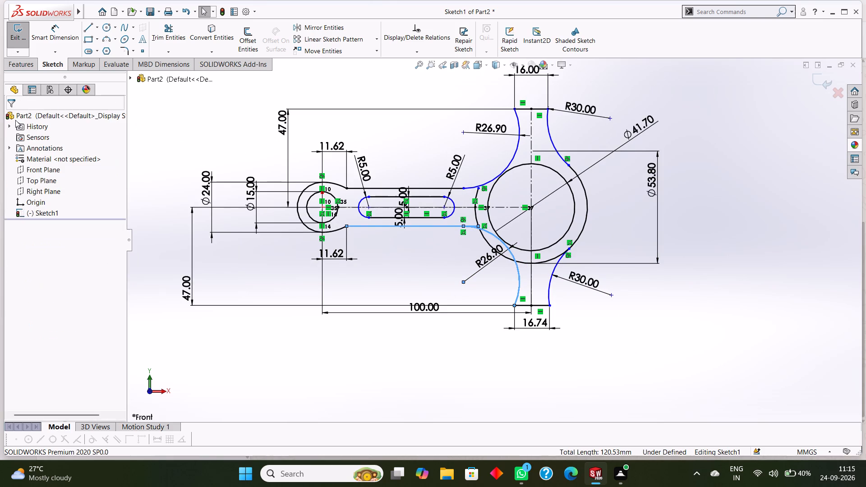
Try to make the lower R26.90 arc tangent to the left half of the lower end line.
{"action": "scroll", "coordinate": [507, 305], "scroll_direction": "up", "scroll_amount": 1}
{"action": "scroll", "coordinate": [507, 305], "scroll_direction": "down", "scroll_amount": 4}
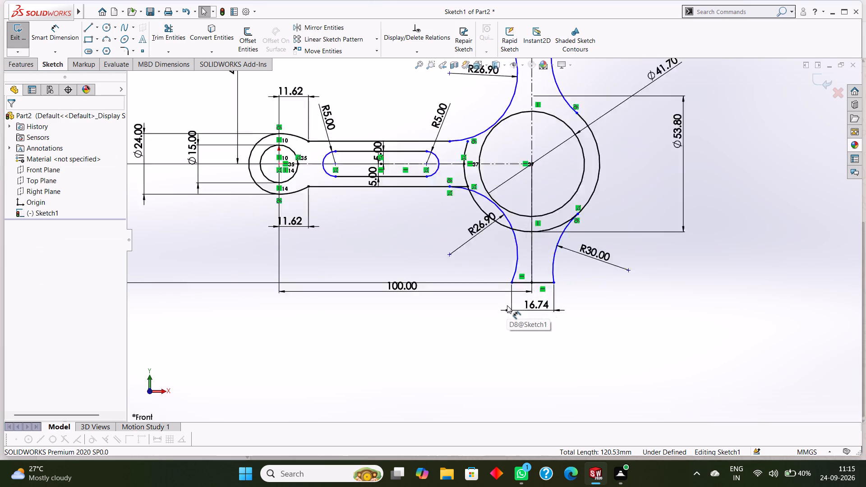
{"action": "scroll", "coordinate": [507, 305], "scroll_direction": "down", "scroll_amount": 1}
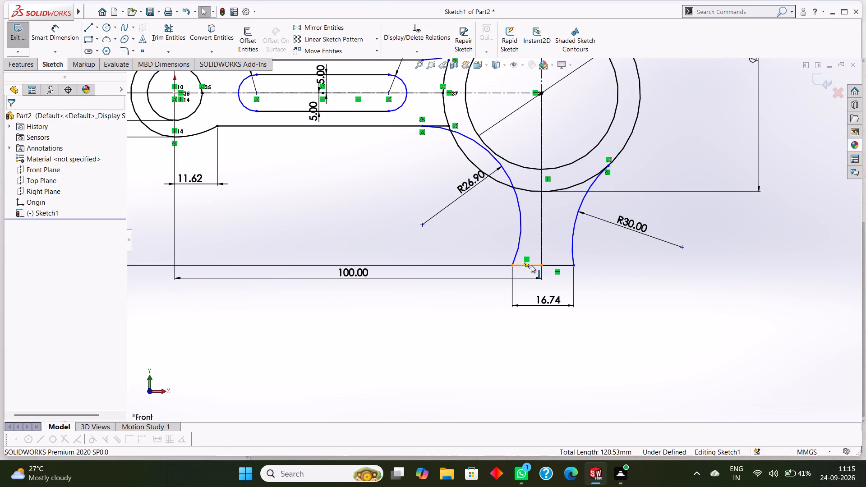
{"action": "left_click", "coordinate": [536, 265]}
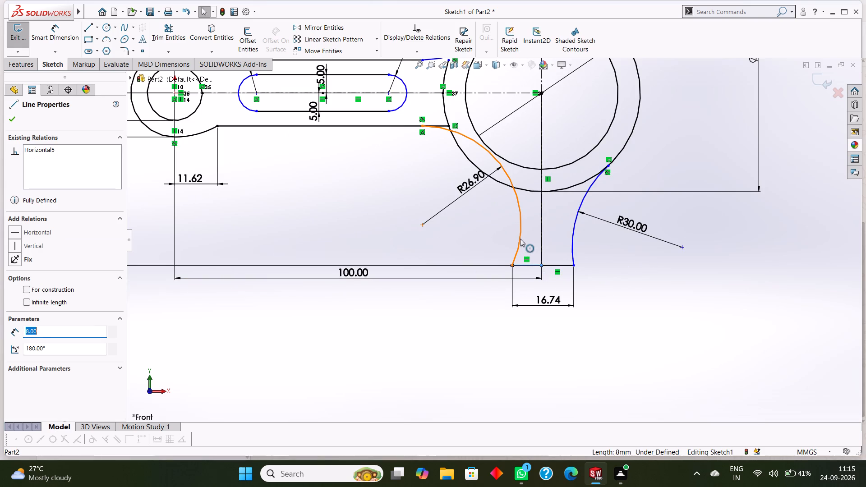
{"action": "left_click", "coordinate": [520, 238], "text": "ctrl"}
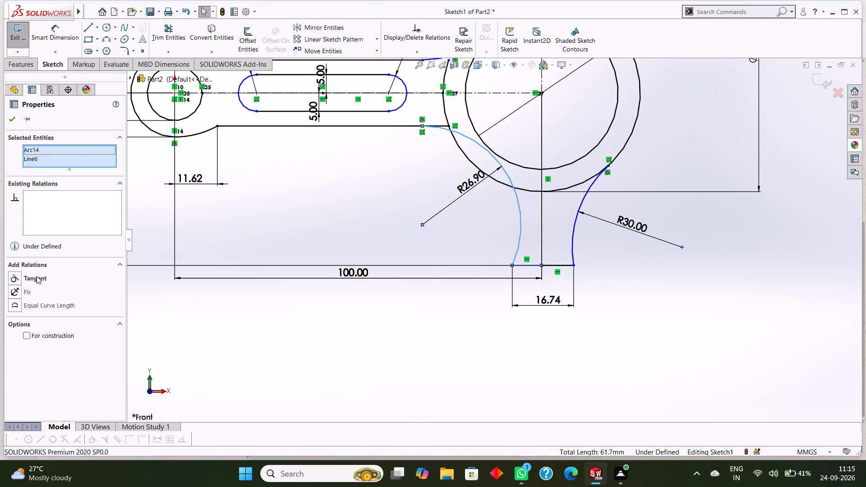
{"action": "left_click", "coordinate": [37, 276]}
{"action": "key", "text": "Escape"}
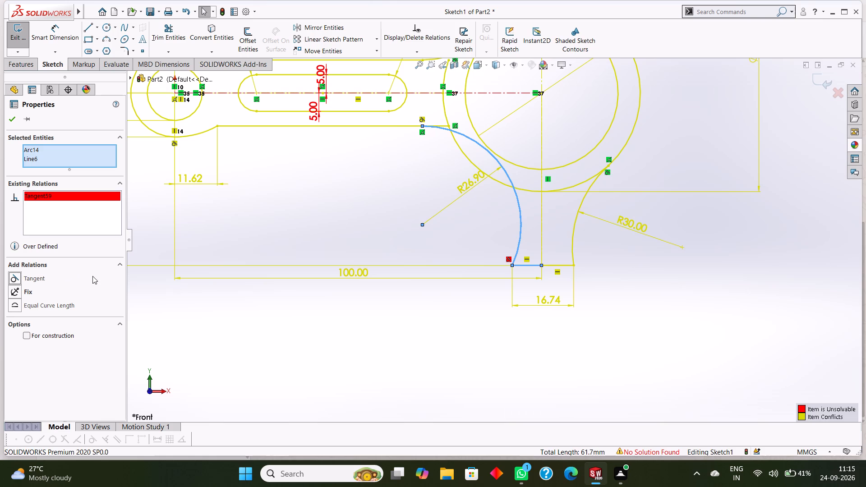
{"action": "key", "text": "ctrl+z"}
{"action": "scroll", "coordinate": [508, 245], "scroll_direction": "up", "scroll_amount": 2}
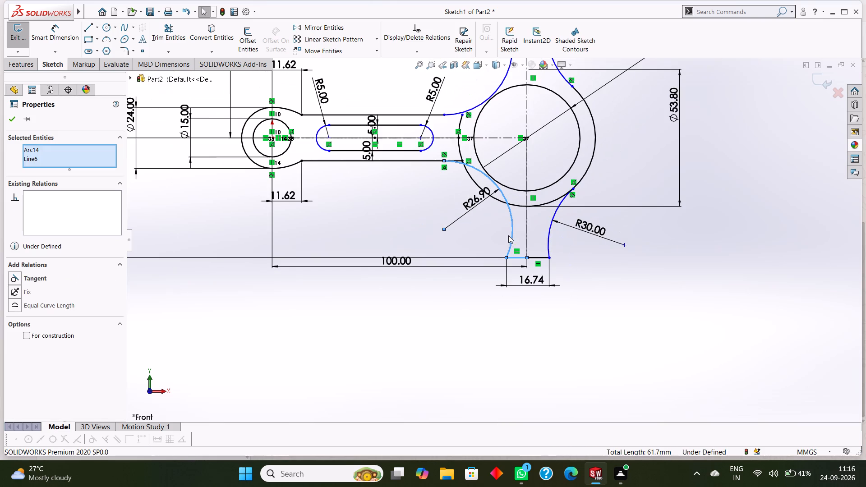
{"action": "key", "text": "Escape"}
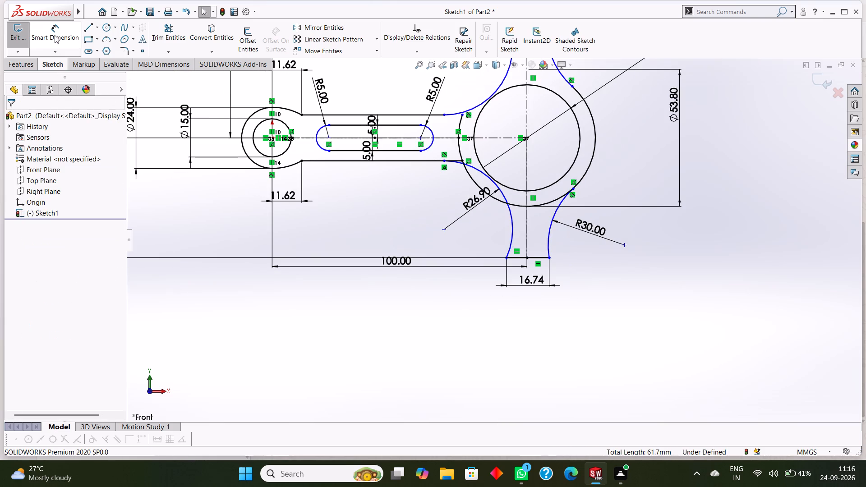
Trim away the 53.80 mm circle's segments crossing the arm's end, down to the lower R26.90 arc.
{"action": "left_click", "coordinate": [162, 32]}
{"action": "scroll", "coordinate": [442, 126], "scroll_direction": "down", "scroll_amount": 3}
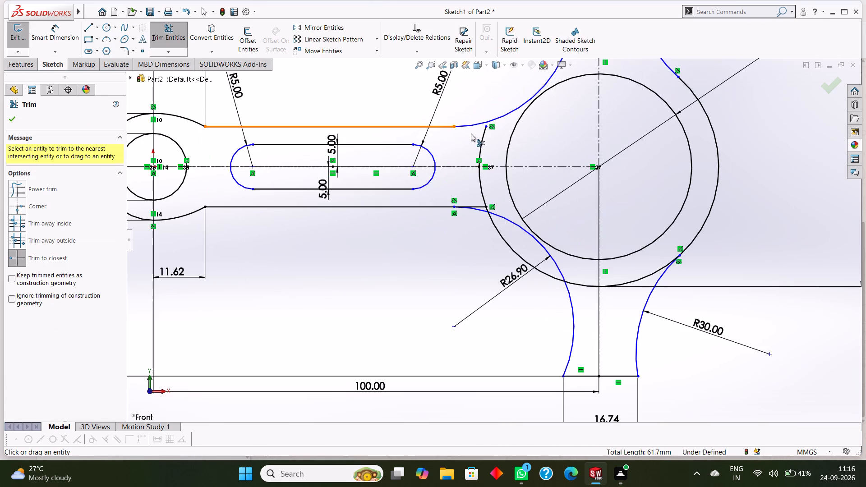
{"action": "left_click", "coordinate": [481, 138]}
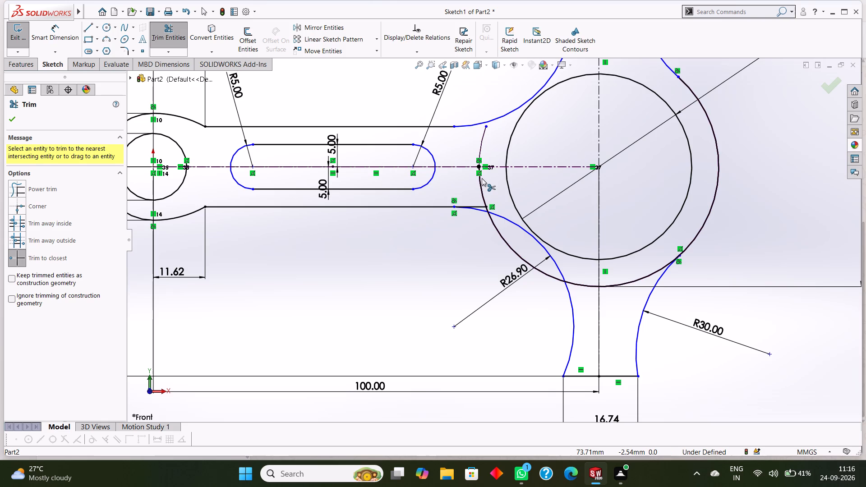
{"action": "left_click", "coordinate": [483, 137]}
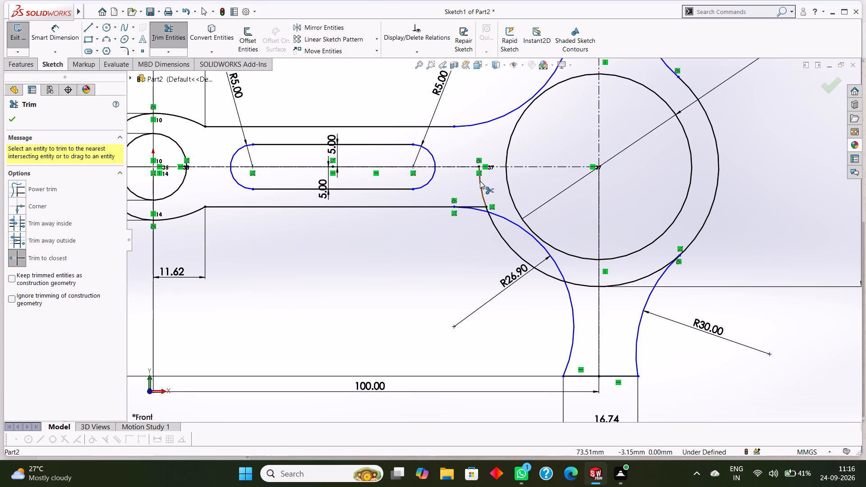
{"action": "left_click", "coordinate": [479, 181]}
{"action": "scroll", "coordinate": [481, 183], "scroll_direction": "down", "scroll_amount": 5}
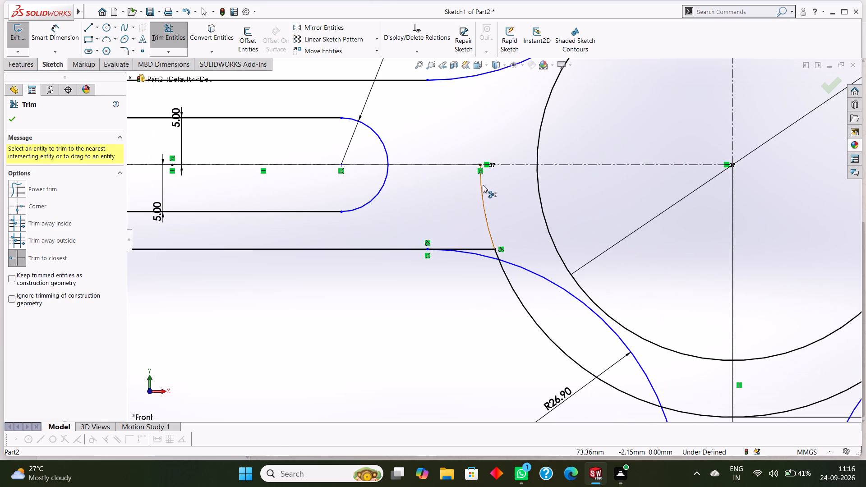
{"action": "left_click", "coordinate": [481, 184]}
{"action": "scroll", "coordinate": [508, 247], "scroll_direction": "down", "scroll_amount": 10}
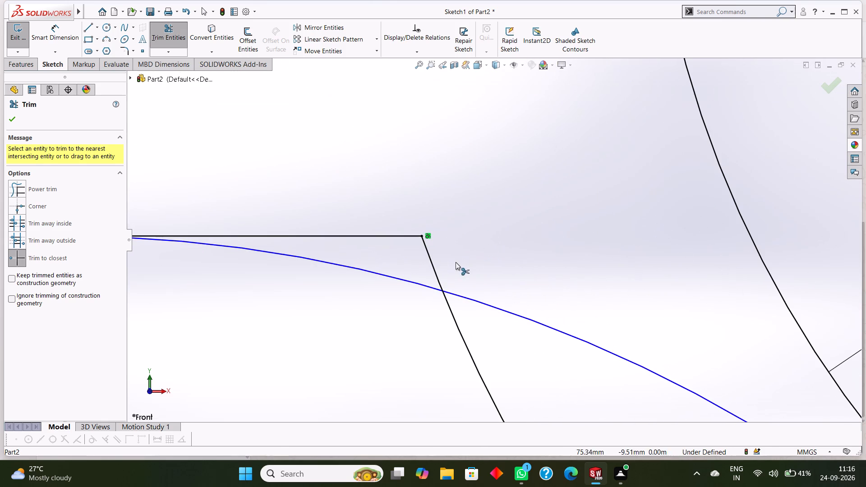
{"action": "left_click", "coordinate": [430, 257]}
{"action": "left_click", "coordinate": [430, 257]}
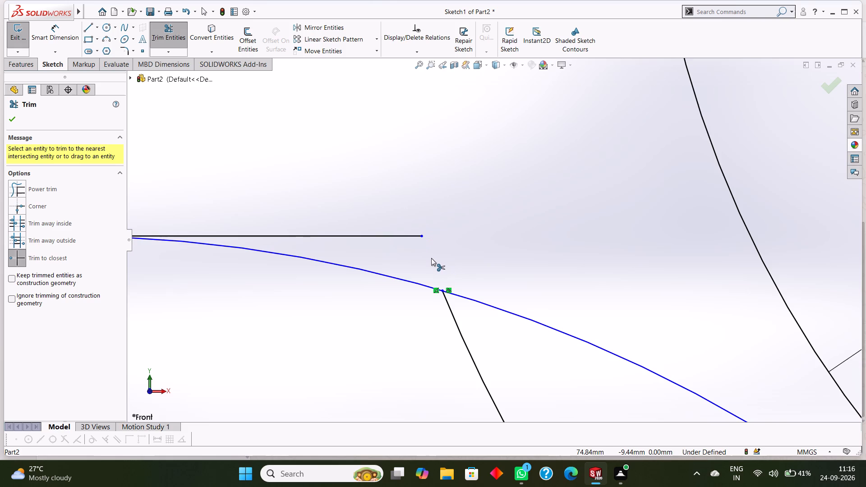
Trim the arm's lower edge past its tangent point and the 53.80 mm circle's segment outside the lower R26.90 arc.
{"action": "scroll", "coordinate": [431, 258], "scroll_direction": "up", "scroll_amount": 4}
{"action": "left_click", "coordinate": [453, 236]}
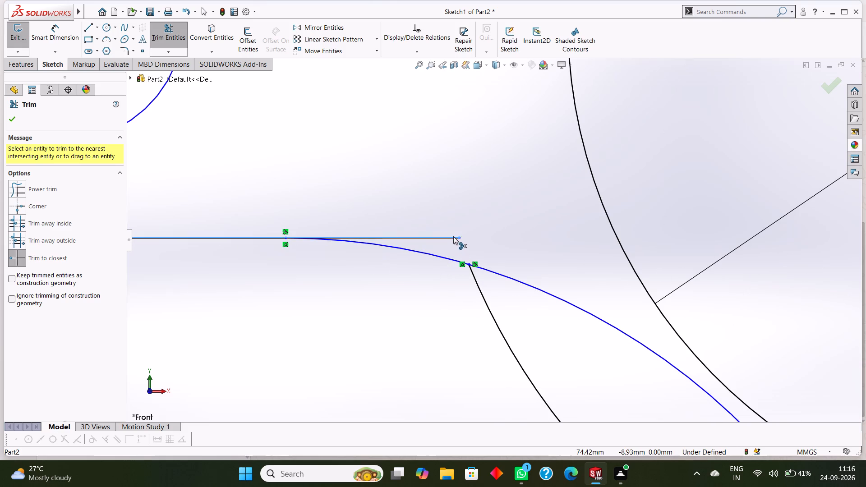
{"action": "scroll", "coordinate": [453, 236], "scroll_direction": "up", "scroll_amount": 9}
{"action": "left_click", "coordinate": [493, 267]}
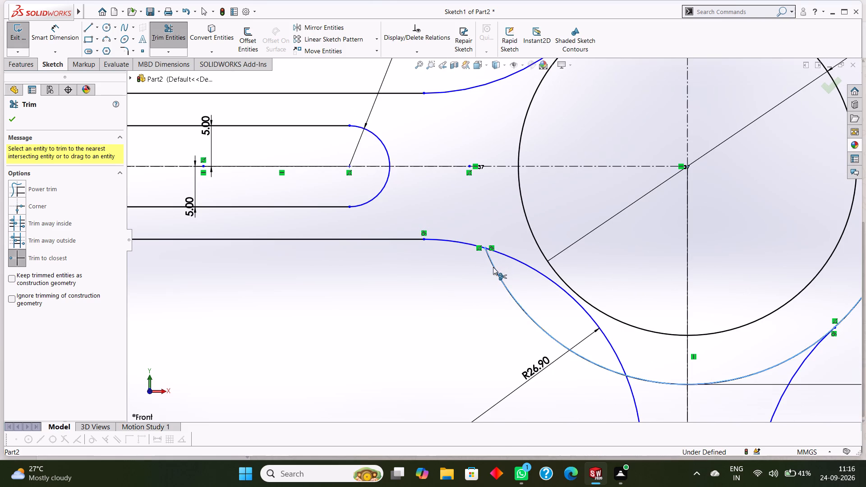
{"action": "left_click", "coordinate": [493, 267]}
Trim the remaining 53.80 mm circle segments across the lower neck, between the R26.90 and R30.00 arcs.
{"action": "scroll", "coordinate": [493, 267], "scroll_direction": "up", "scroll_amount": 5}
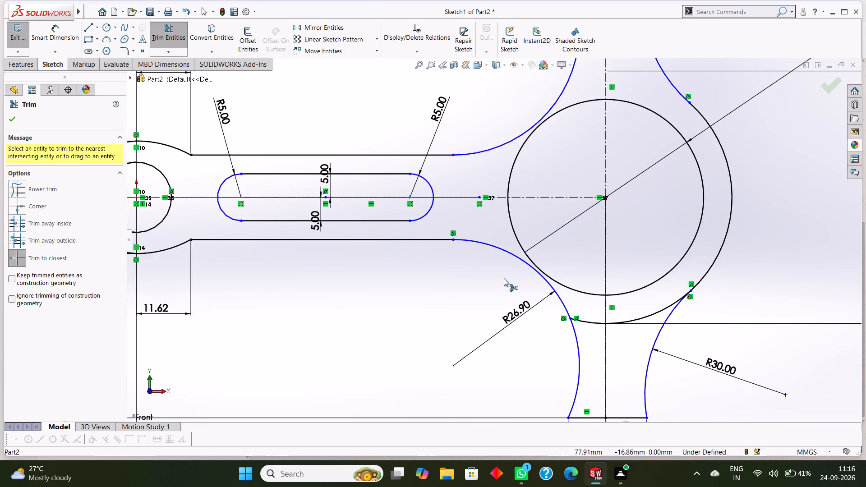
{"action": "scroll", "coordinate": [504, 279], "scroll_direction": "up", "scroll_amount": 3}
{"action": "left_click", "coordinate": [547, 288]}
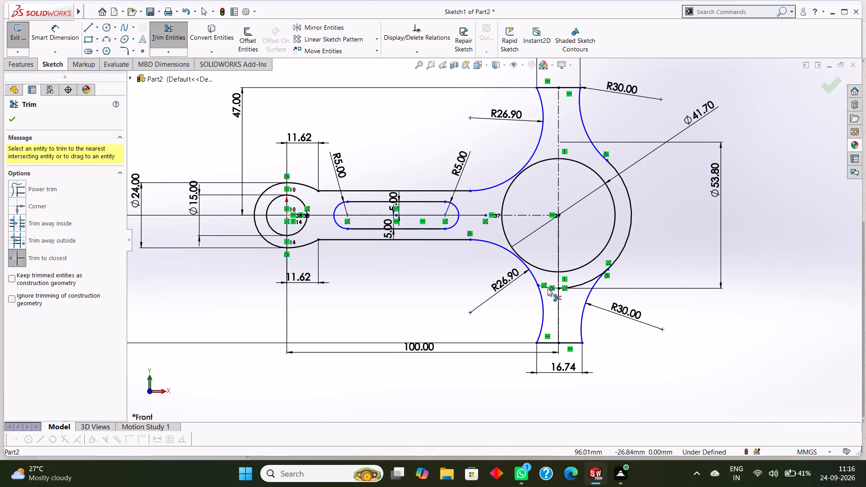
{"action": "left_click", "coordinate": [548, 288]}
{"action": "scroll", "coordinate": [548, 288], "scroll_direction": "down", "scroll_amount": 6}
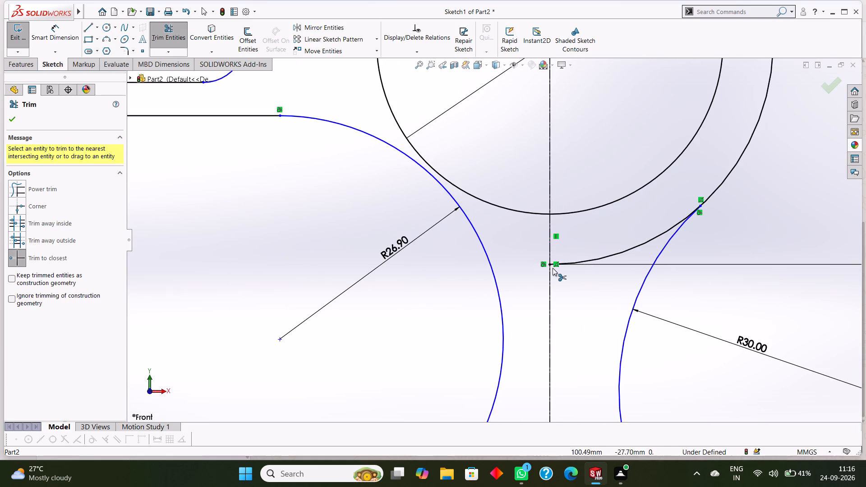
{"action": "scroll", "coordinate": [549, 265], "scroll_direction": "down", "scroll_amount": 5}
{"action": "left_click", "coordinate": [599, 248]}
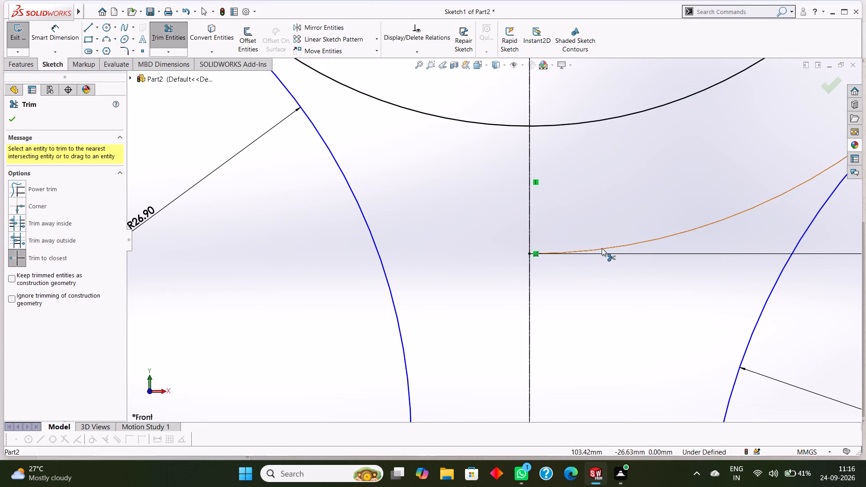
{"action": "left_click", "coordinate": [616, 248]}
{"action": "scroll", "coordinate": [616, 248], "scroll_direction": "up", "scroll_amount": 13}
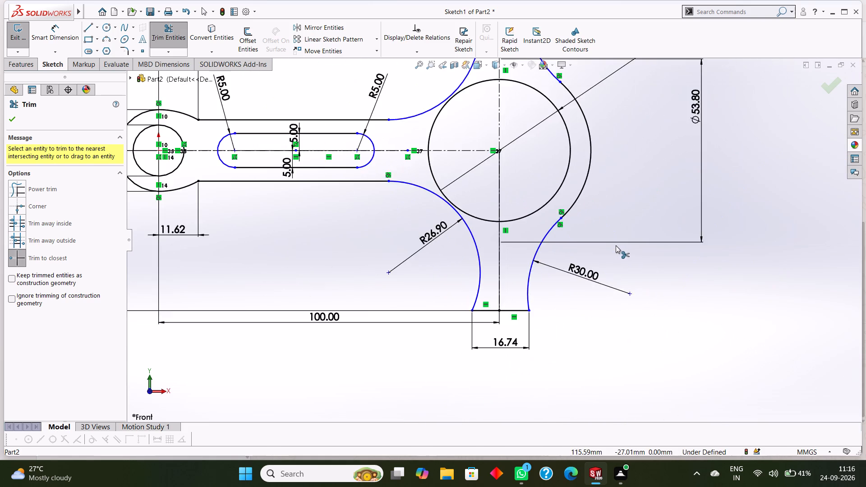
{"action": "scroll", "coordinate": [616, 245], "scroll_direction": "up", "scroll_amount": 4}
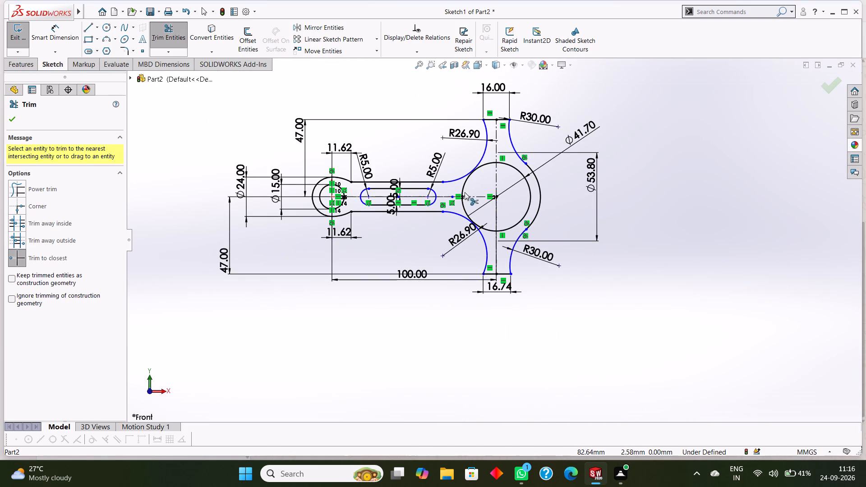
{"action": "scroll", "coordinate": [448, 165], "scroll_direction": "down", "scroll_amount": 5}
{"action": "scroll", "coordinate": [506, 197], "scroll_direction": "up", "scroll_amount": 8}
{"action": "scroll", "coordinate": [488, 209], "scroll_direction": "down", "scroll_amount": 3}
{"action": "scroll", "coordinate": [507, 210], "scroll_direction": "up", "scroll_amount": 5}
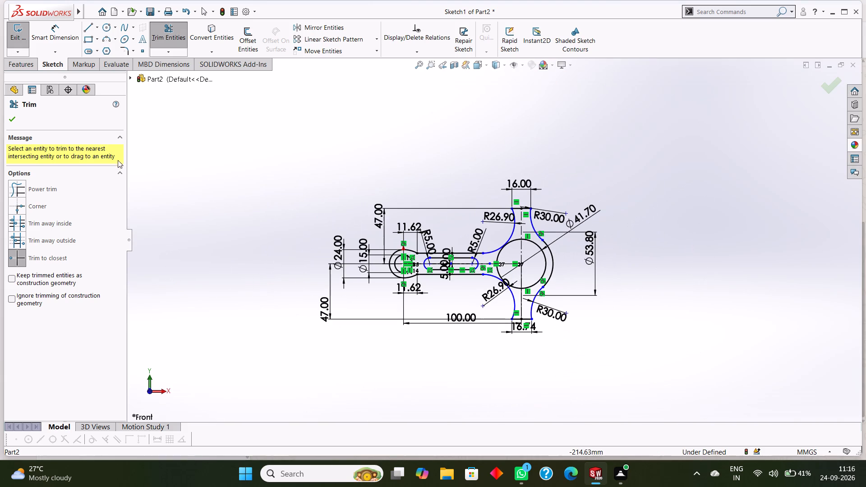
{"action": "left_click", "coordinate": [9, 116]}
Examine the trimmed sketch outline, its dimensions and relations across the small end, slotted arm and large ring.
{"action": "scroll", "coordinate": [354, 158], "scroll_direction": "down", "scroll_amount": 6}
{"action": "scroll", "coordinate": [422, 191], "scroll_direction": "up", "scroll_amount": 5}
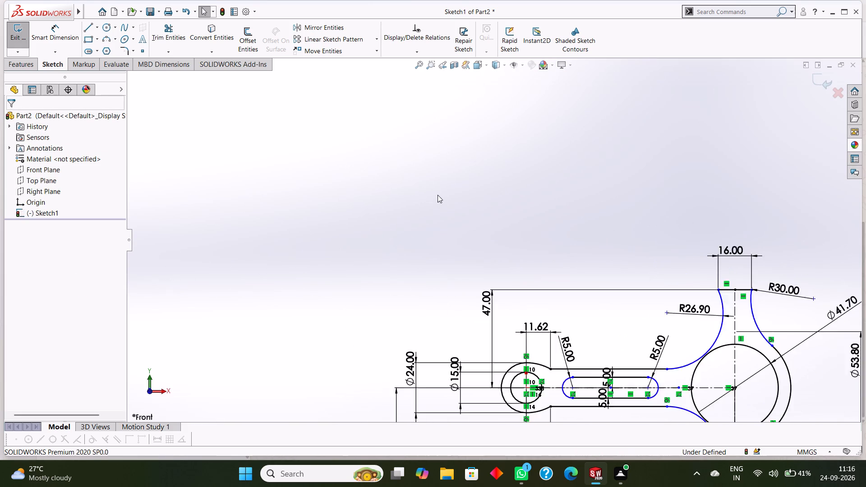
{"action": "scroll", "coordinate": [438, 195], "scroll_direction": "up", "scroll_amount": 3}
{"action": "scroll", "coordinate": [481, 218], "scroll_direction": "up", "scroll_amount": 3}
{"action": "scroll", "coordinate": [495, 240], "scroll_direction": "down", "scroll_amount": 5}
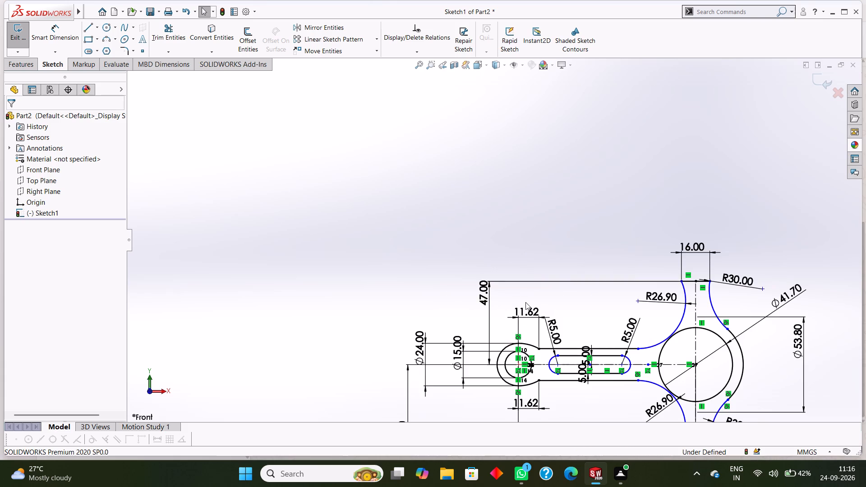
{"action": "scroll", "coordinate": [524, 303], "scroll_direction": "down", "scroll_amount": 2}
{"action": "scroll", "coordinate": [525, 298], "scroll_direction": "up", "scroll_amount": 4}
{"action": "scroll", "coordinate": [433, 271], "scroll_direction": "up", "scroll_amount": 3}
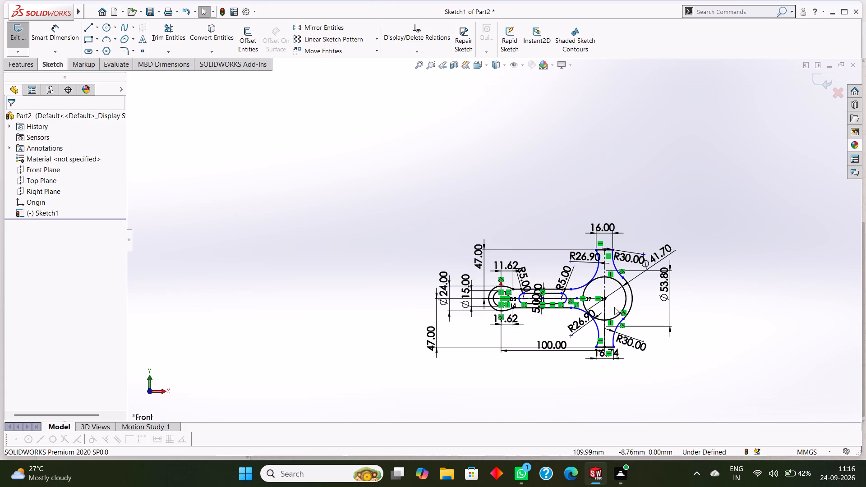
{"action": "scroll", "coordinate": [608, 304], "scroll_direction": "down", "scroll_amount": 4}
{"action": "scroll", "coordinate": [587, 275], "scroll_direction": "down", "scroll_amount": 2}
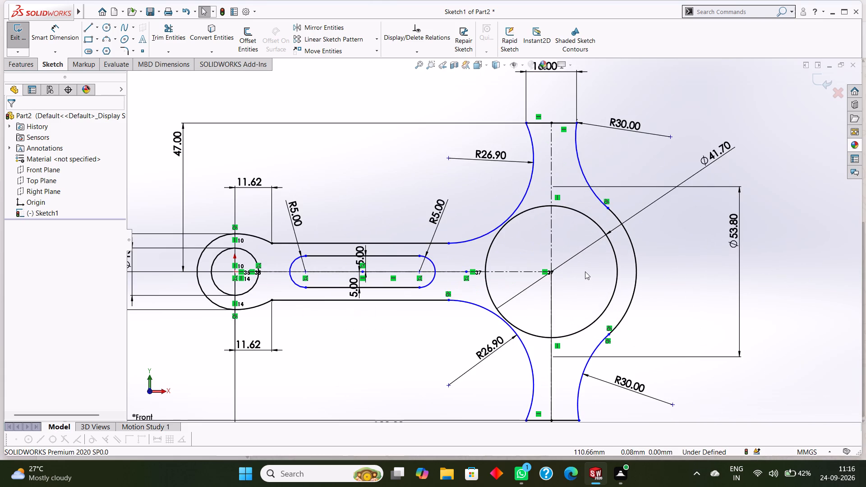
{"action": "scroll", "coordinate": [585, 271], "scroll_direction": "down", "scroll_amount": 1}
{"action": "scroll", "coordinate": [586, 271], "scroll_direction": "up", "scroll_amount": 2}
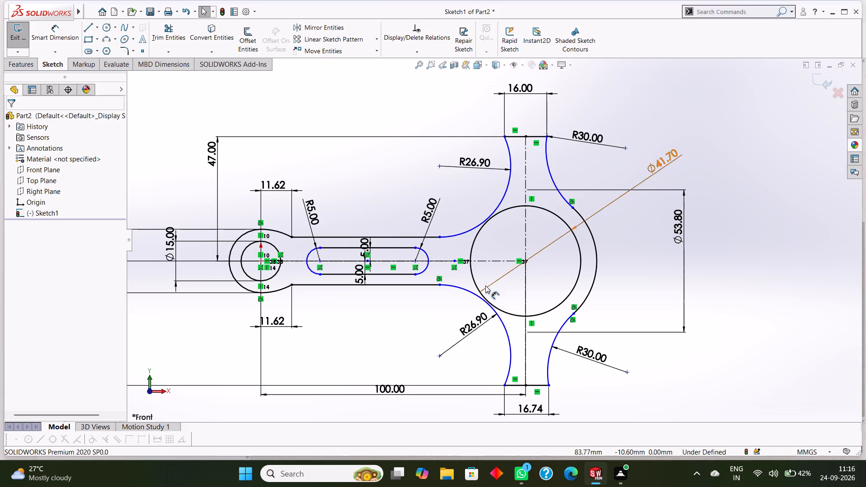
{"action": "scroll", "coordinate": [524, 273], "scroll_direction": "down", "scroll_amount": 1}
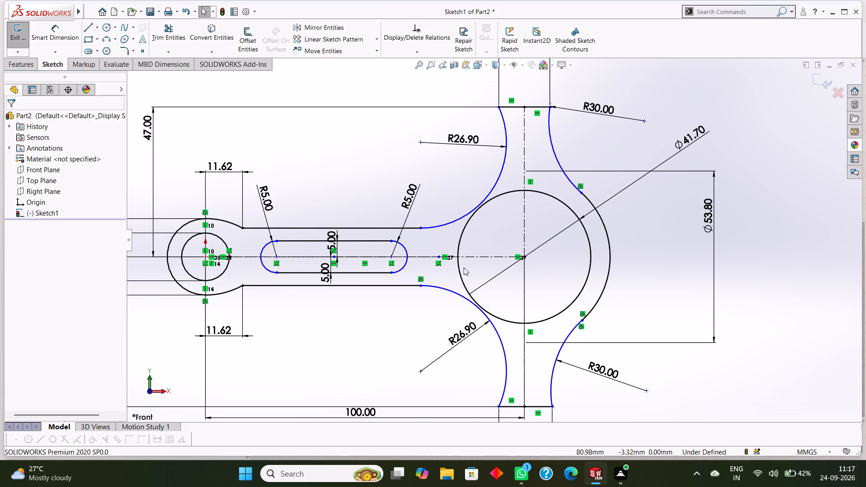
{"action": "scroll", "coordinate": [464, 267], "scroll_direction": "up", "scroll_amount": 5}
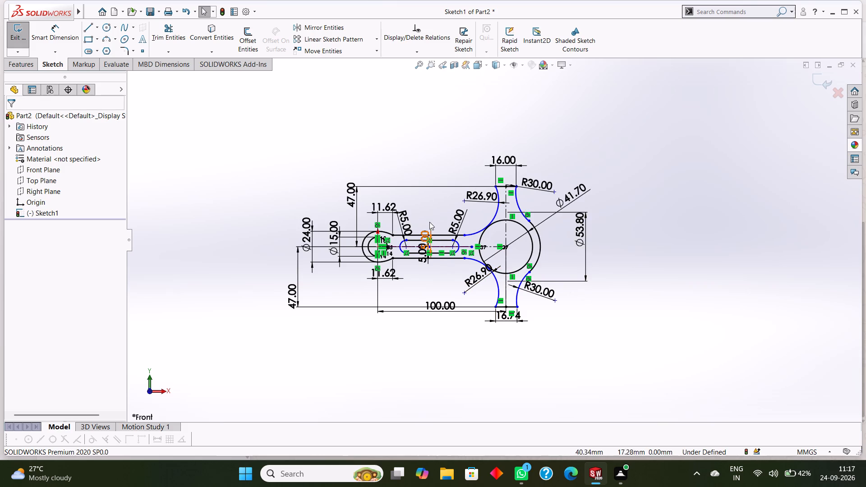
{"action": "scroll", "coordinate": [484, 243], "scroll_direction": "down", "scroll_amount": 1}
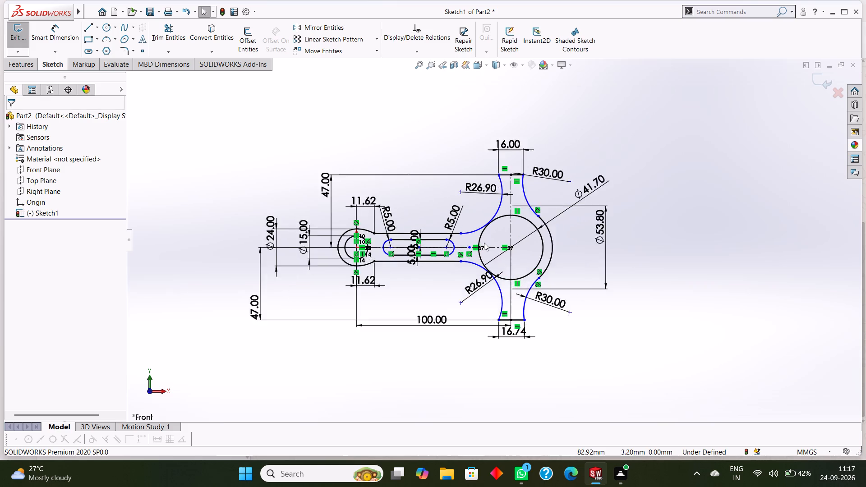
{"action": "scroll", "coordinate": [484, 243], "scroll_direction": "down", "scroll_amount": 1}
{"action": "scroll", "coordinate": [350, 252], "scroll_direction": "down", "scroll_amount": 1}
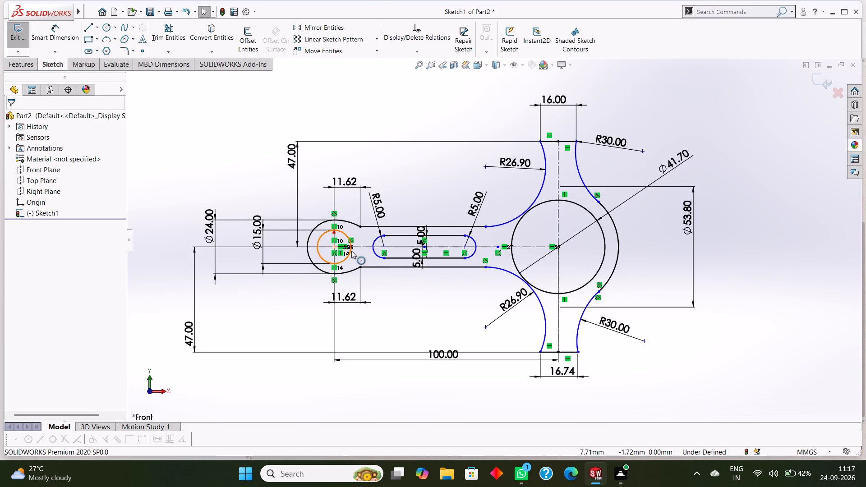
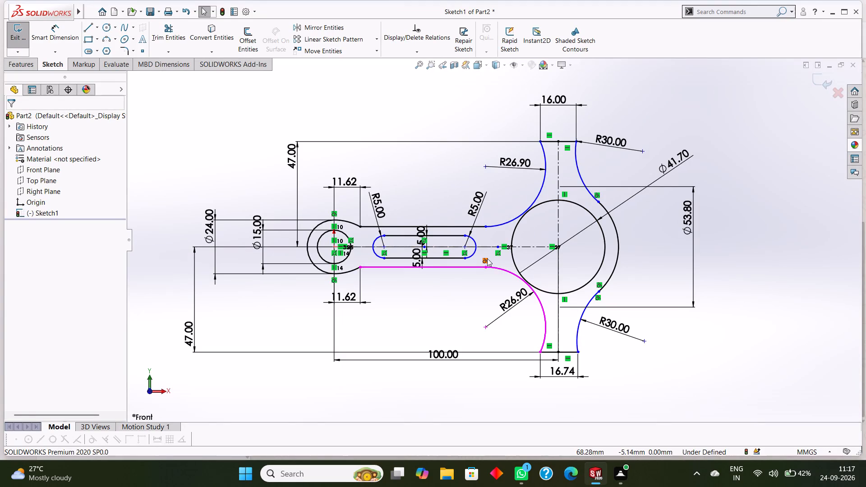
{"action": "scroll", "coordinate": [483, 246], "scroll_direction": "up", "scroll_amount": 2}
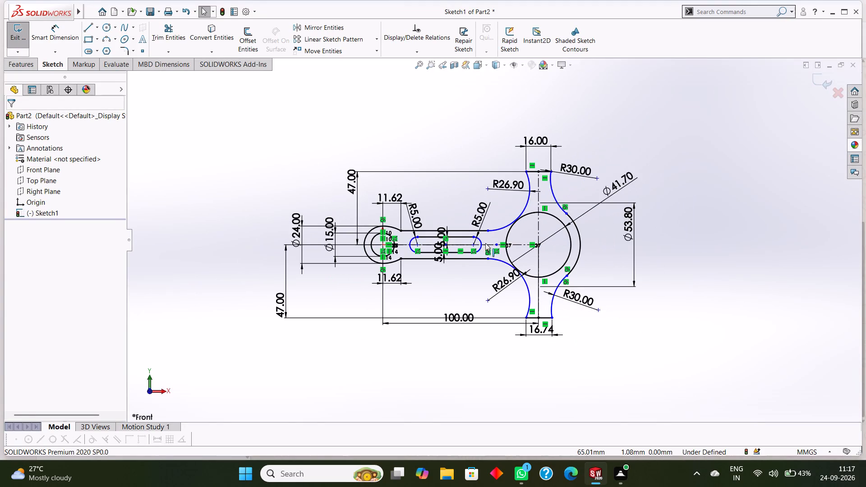
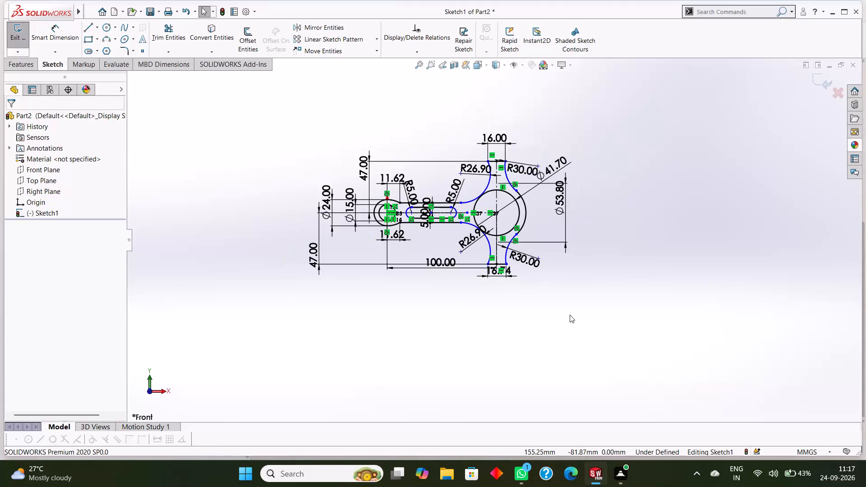
Extrude the arm-and-rings sketch as a 15 mm blind boss, accepting the merge of its open contours.
{"action": "scroll", "coordinate": [570, 314], "scroll_direction": "up", "scroll_amount": 1}
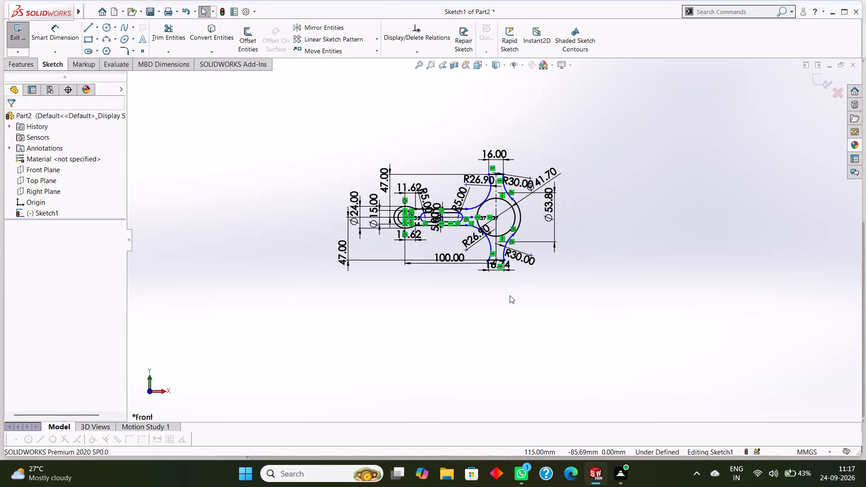
{"action": "scroll", "coordinate": [510, 295], "scroll_direction": "down", "scroll_amount": 2}
{"action": "scroll", "coordinate": [464, 152], "scroll_direction": "up", "scroll_amount": 3}
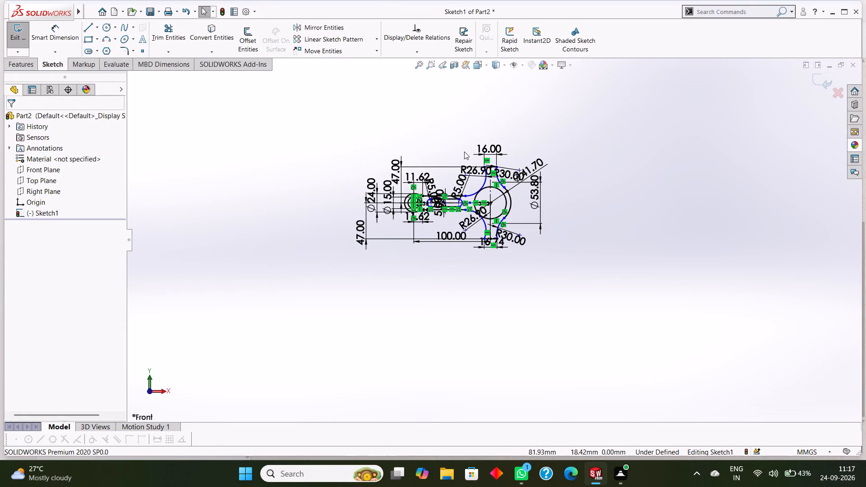
{"action": "left_click", "coordinate": [20, 64]}
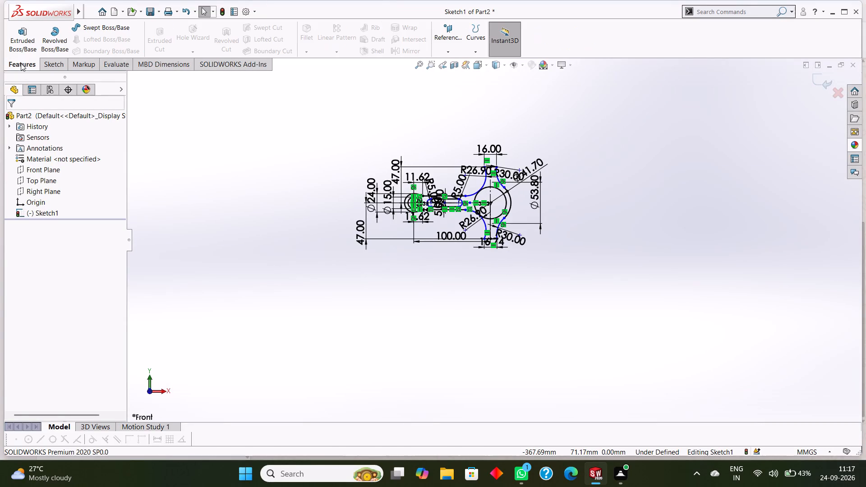
{"action": "left_click", "coordinate": [24, 48]}
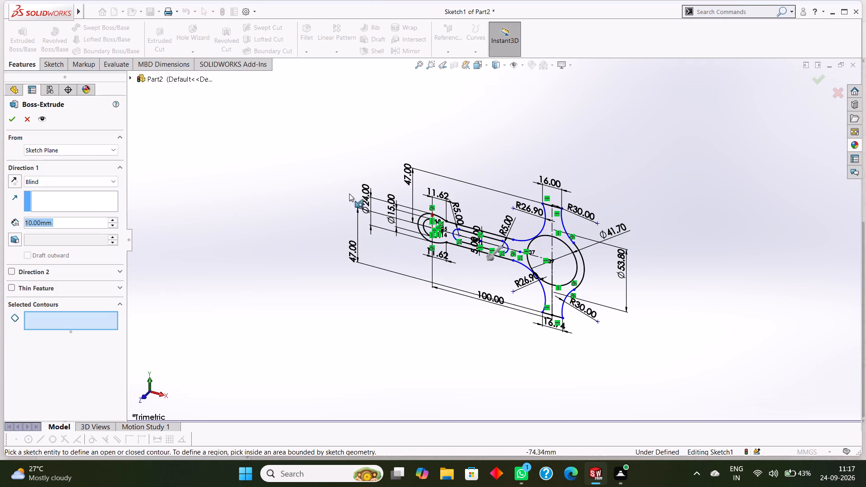
{"action": "scroll", "coordinate": [272, 233], "scroll_direction": "down", "scroll_amount": 3}
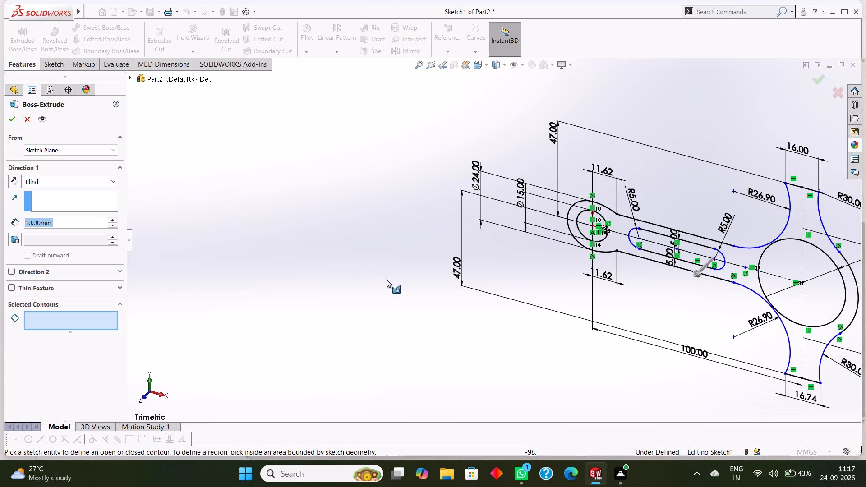
{"action": "scroll", "coordinate": [387, 280], "scroll_direction": "down", "scroll_amount": 1}
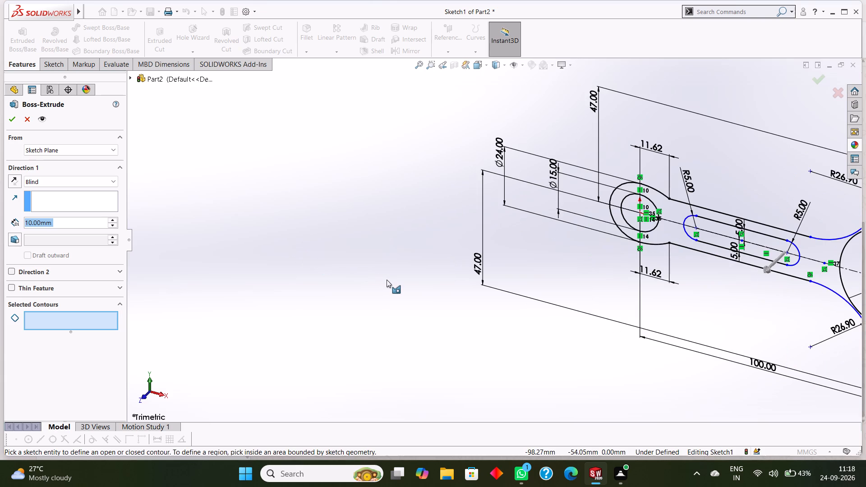
{"action": "type", "text": "15"}
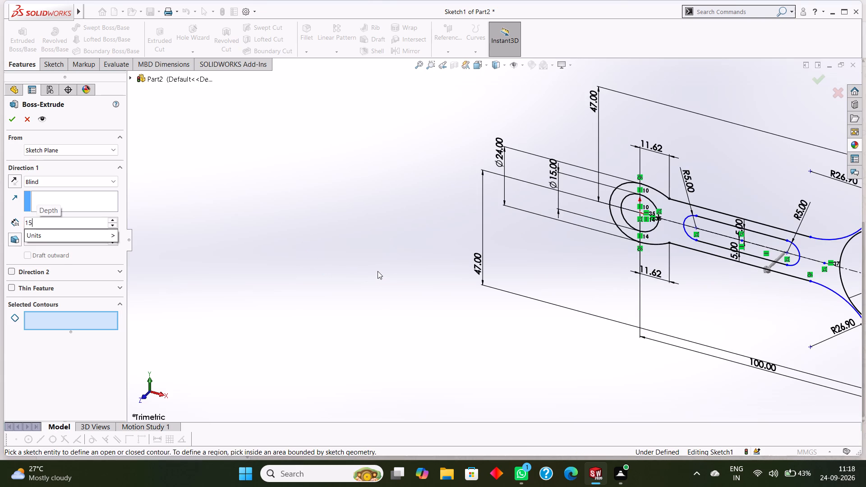
{"action": "key", "text": "Return"}
{"action": "left_click", "coordinate": [8, 115]}
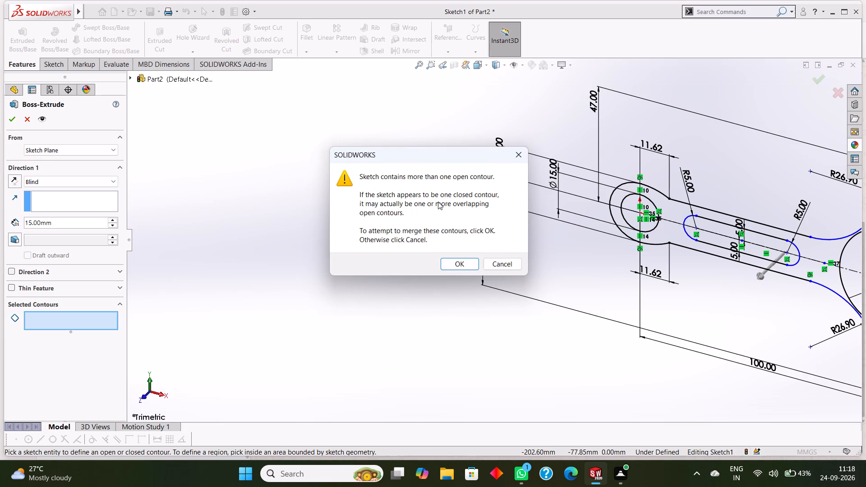
{"action": "left_click", "coordinate": [465, 263]}
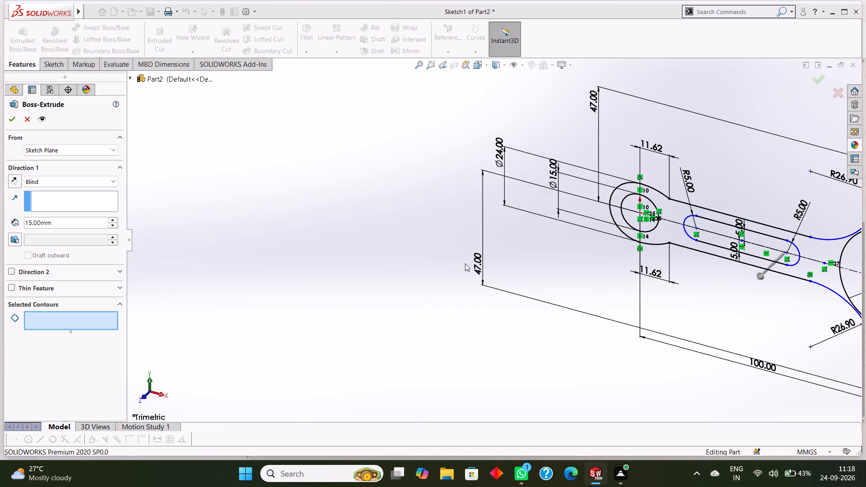
Examine the extruded body from several angles, including the large ring, its side arcs and the slotted arm.
{"action": "scroll", "coordinate": [548, 285], "scroll_direction": "up", "scroll_amount": 5}
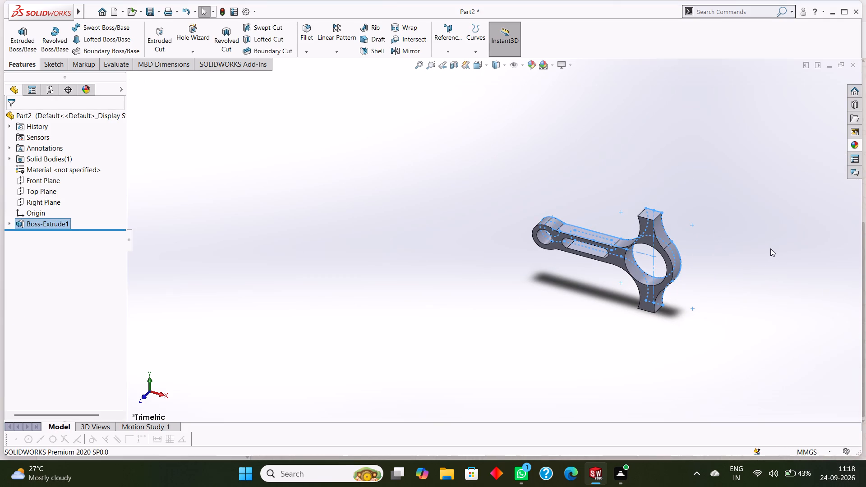
{"action": "left_click", "coordinate": [770, 248]}
{"action": "middle_click_drag", "start_coordinate": [748, 248], "coordinate": [758, 179]}
{"action": "scroll", "coordinate": [748, 248], "scroll_direction": "up", "scroll_amount": 1}
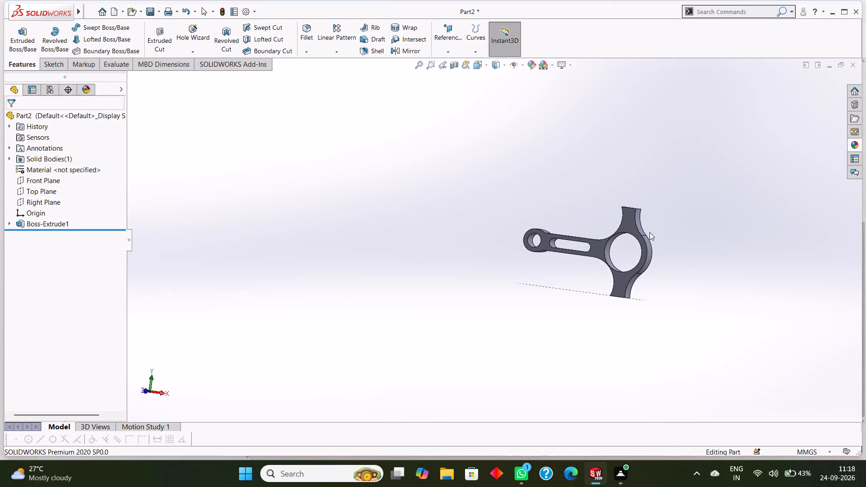
{"action": "scroll", "coordinate": [617, 230], "scroll_direction": "down", "scroll_amount": 7}
{"action": "scroll", "coordinate": [519, 273], "scroll_direction": "down", "scroll_amount": 4}
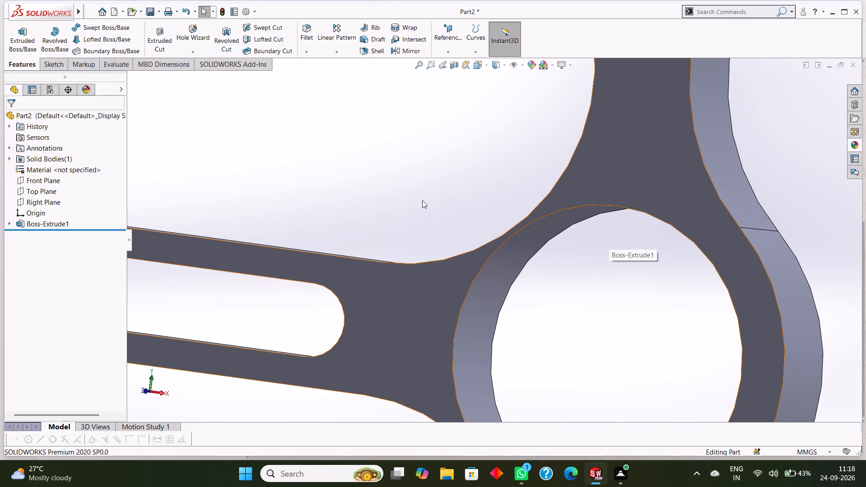
{"action": "middle_click_drag", "start_coordinate": [424, 193], "coordinate": [460, 200]}
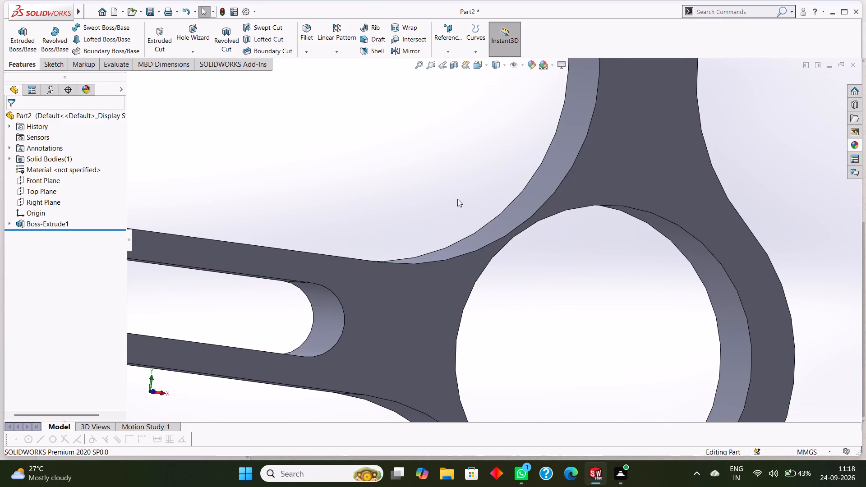
{"action": "scroll", "coordinate": [456, 198], "scroll_direction": "up", "scroll_amount": 10}
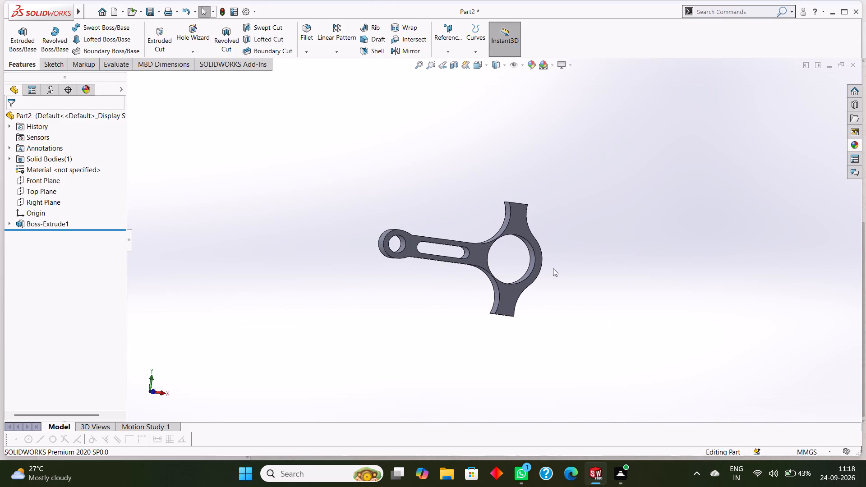
{"action": "middle_click_drag", "start_coordinate": [570, 270], "coordinate": [562, 230]}
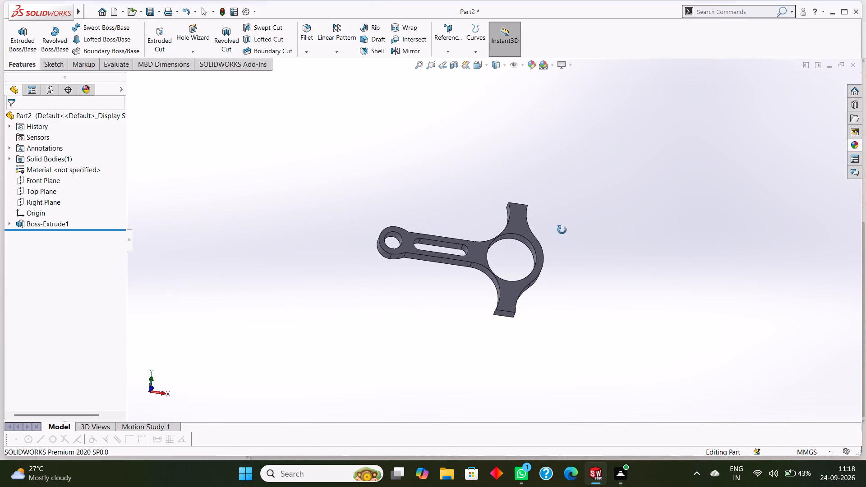
{"action": "middle_click_drag", "start_coordinate": [562, 230], "coordinate": [562, 239]}
{"action": "scroll", "coordinate": [564, 249], "scroll_direction": "down", "scroll_amount": 1}
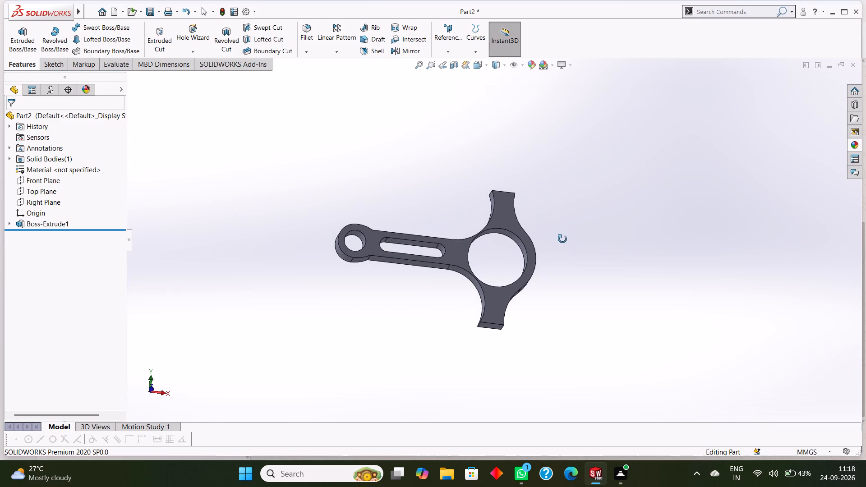
Start a new sketch on the flat end face of the lower lug below the large ring, viewed face-on.
{"action": "middle_click_drag", "start_coordinate": [562, 239], "coordinate": [564, 194]}
{"action": "middle_click_drag", "start_coordinate": [558, 274], "coordinate": [561, 236]}
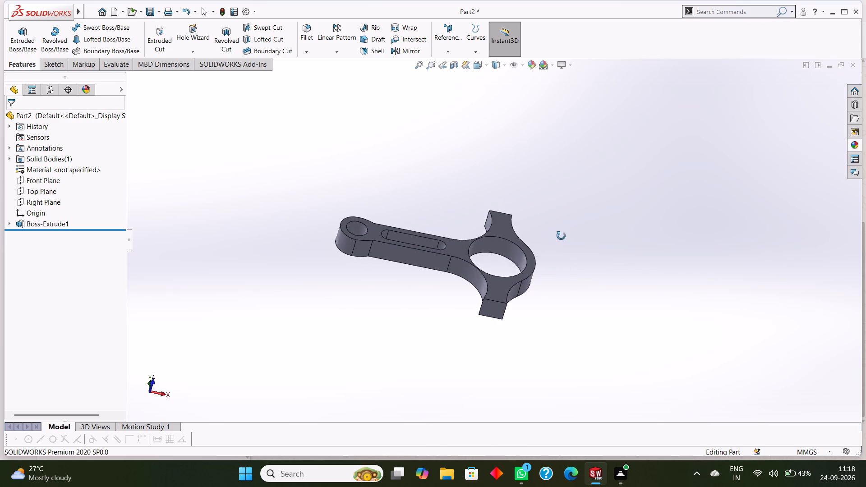
{"action": "middle_click_drag", "start_coordinate": [561, 236], "coordinate": [562, 210]}
{"action": "left_click", "coordinate": [492, 295]}
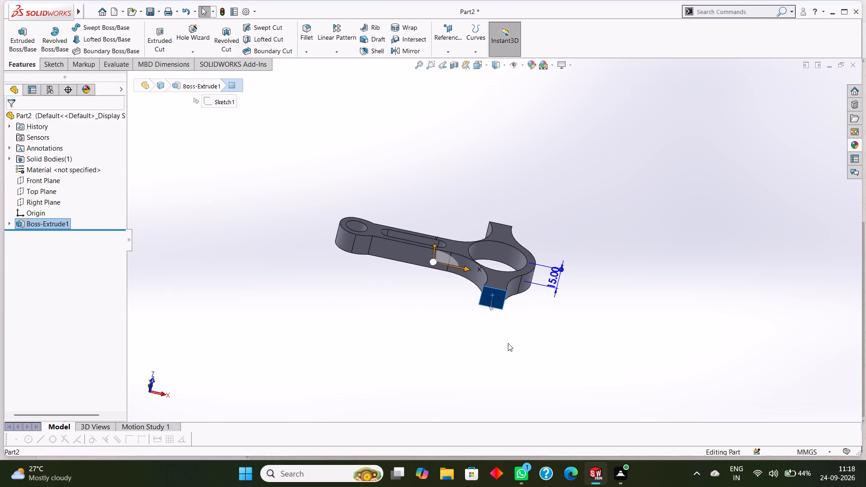
{"action": "key", "text": "ctrl+8"}
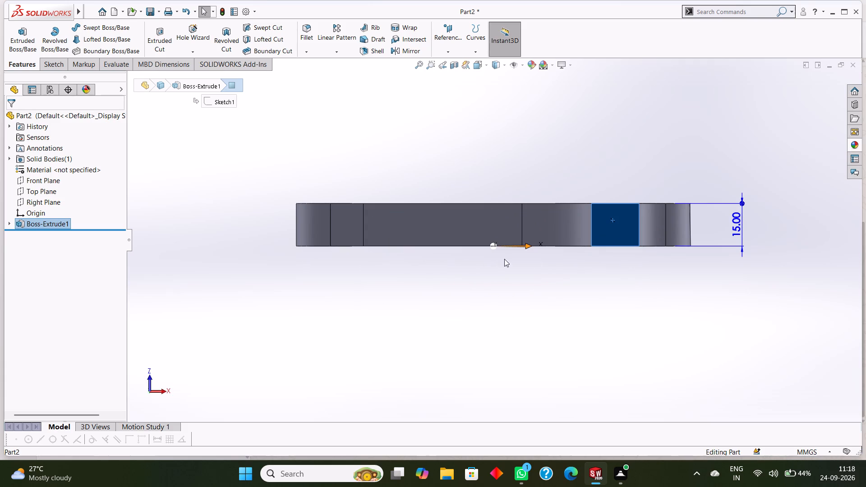
{"action": "right_click", "coordinate": [626, 225]}
{"action": "left_click", "coordinate": [651, 216]}
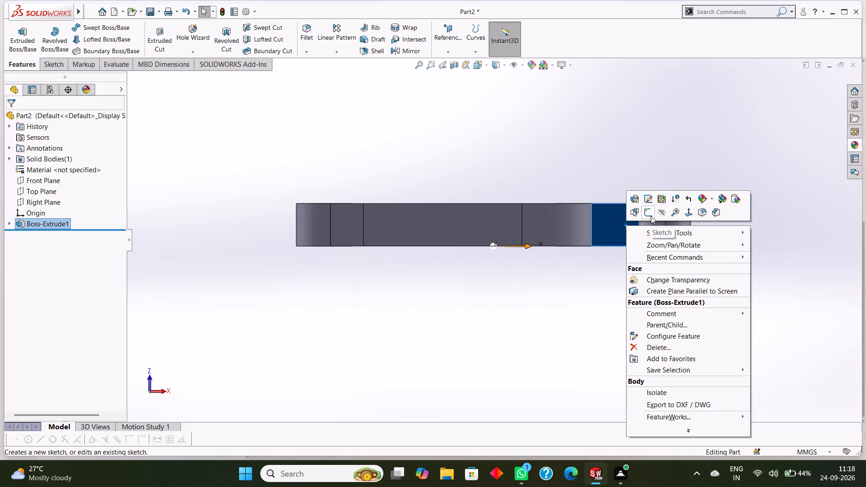
{"action": "key", "text": "Escape"}
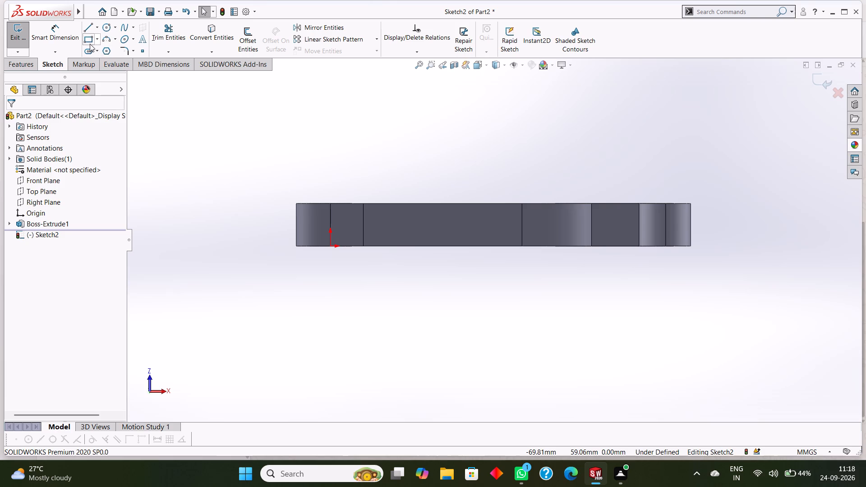
Draw a circle near the centre of the lug's end face and dimension its diameter to 10 mm.
{"action": "left_click", "coordinate": [102, 26]}
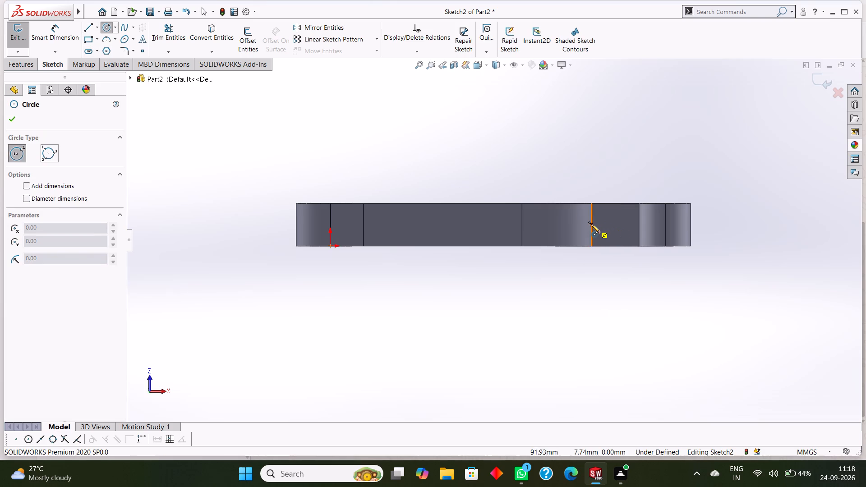
{"action": "left_click", "coordinate": [617, 225]}
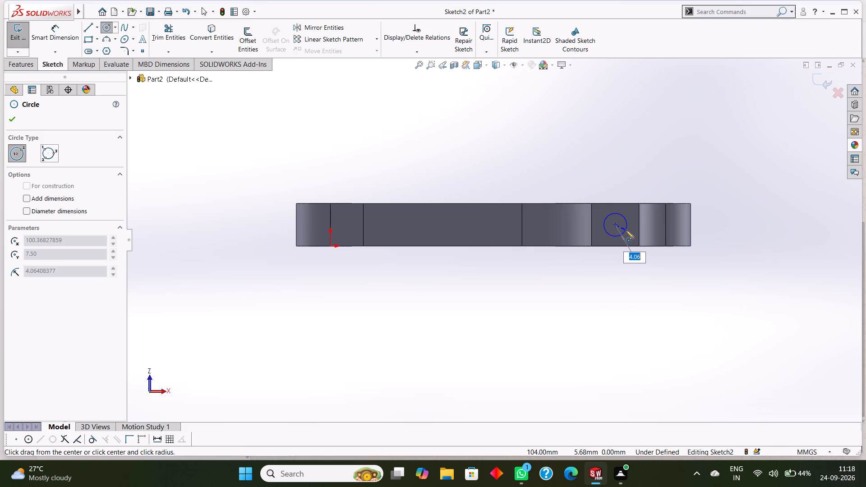
{"action": "left_click", "coordinate": [626, 230]}
{"action": "left_click", "coordinate": [14, 122]}
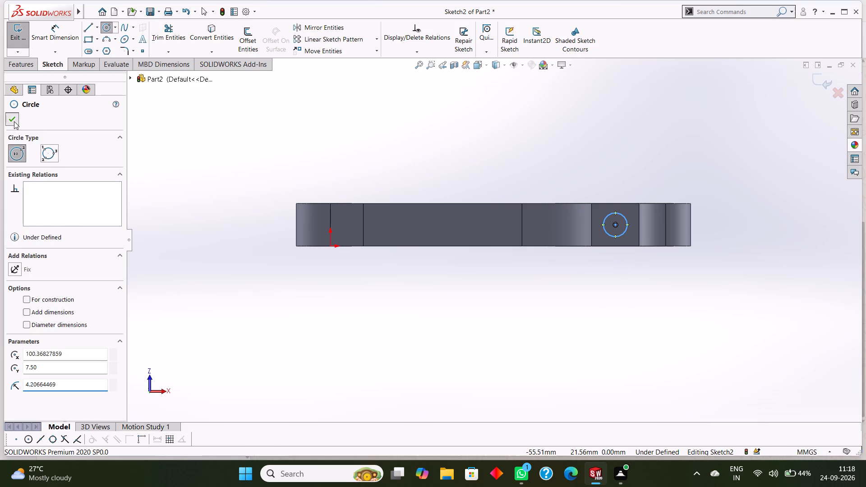
{"action": "left_click", "coordinate": [53, 34]}
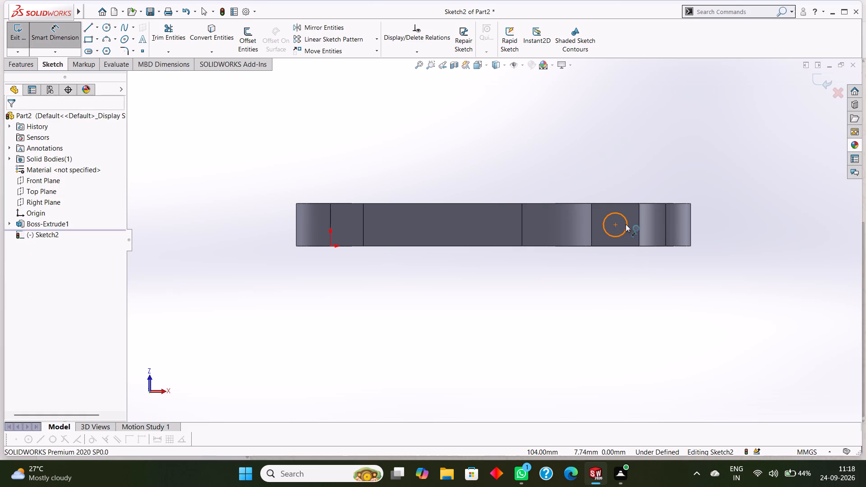
{"action": "left_click", "coordinate": [626, 224]}
{"action": "left_click", "coordinate": [710, 221]}
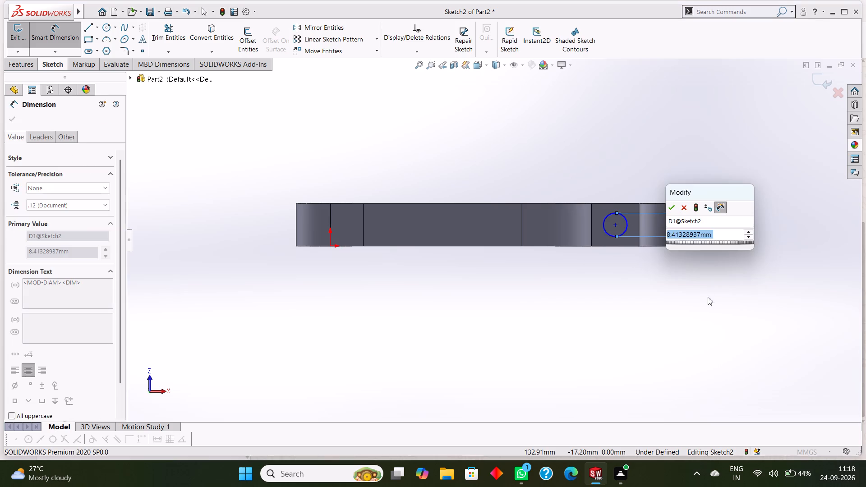
{"action": "type", "text": "10"}
{"action": "key", "text": "Return"}
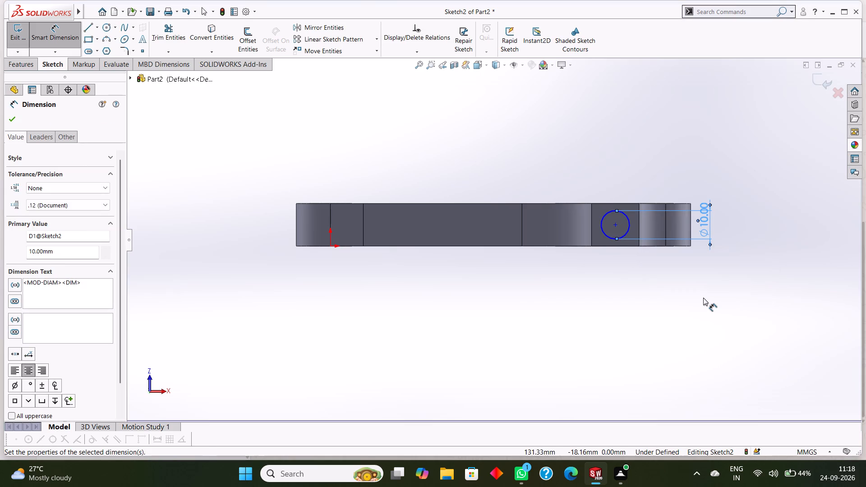
{"action": "left_click", "coordinate": [12, 119]}
Cut-extrude the 10 mm circle with the Through All end condition, through both lugs of the large ring.
{"action": "left_click", "coordinate": [21, 68]}
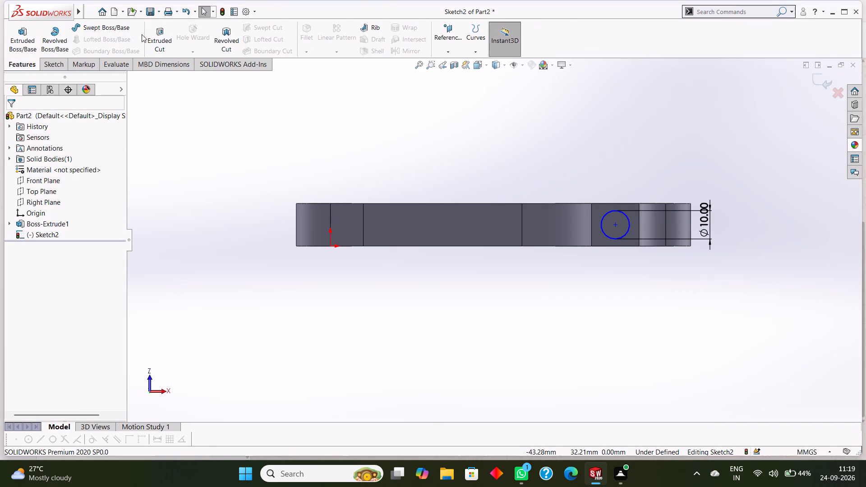
{"action": "left_click", "coordinate": [161, 37]}
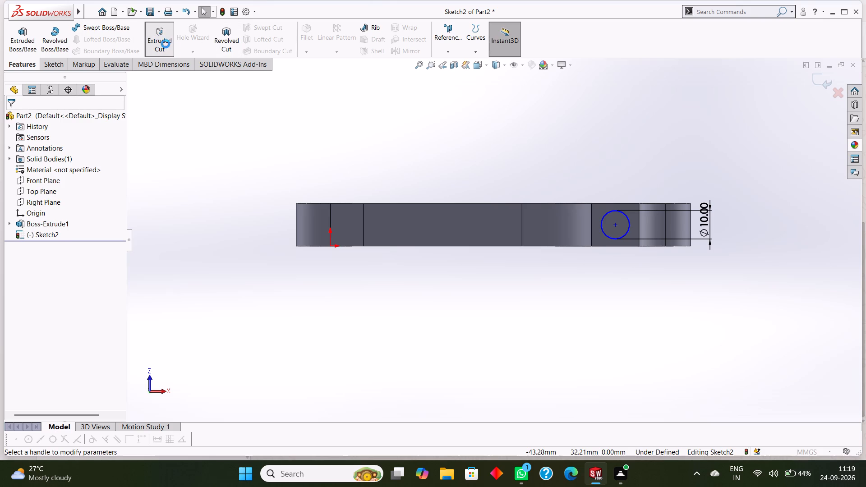
{"action": "middle_click_drag", "start_coordinate": [489, 112], "coordinate": [488, 205]}
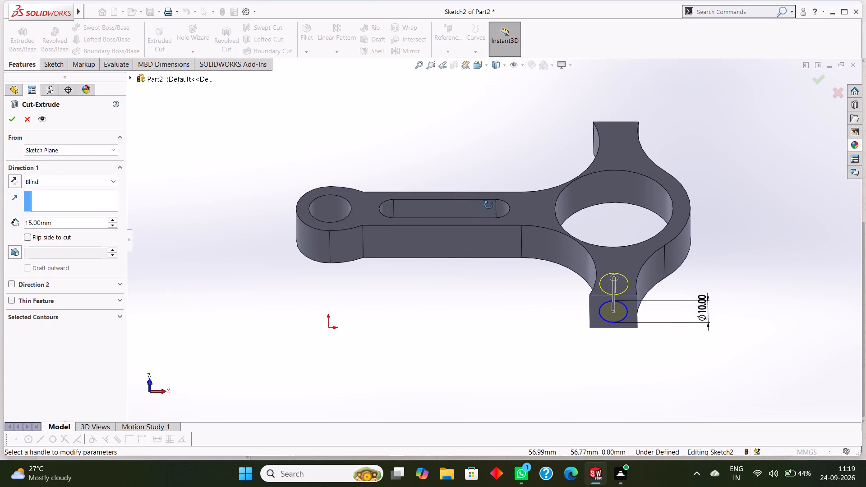
{"action": "middle_click_drag", "start_coordinate": [488, 205], "coordinate": [488, 206]}
{"action": "left_click", "coordinate": [58, 182]}
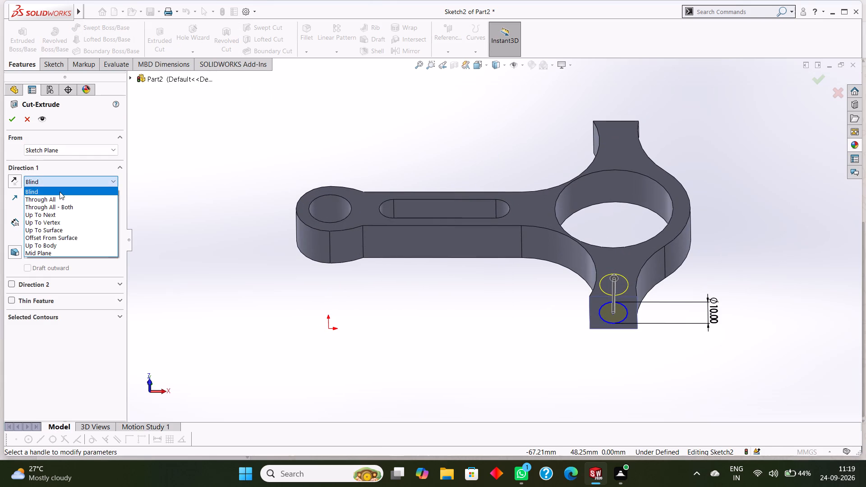
{"action": "left_click", "coordinate": [60, 196]}
{"action": "middle_click_drag", "start_coordinate": [370, 97], "coordinate": [372, 119]}
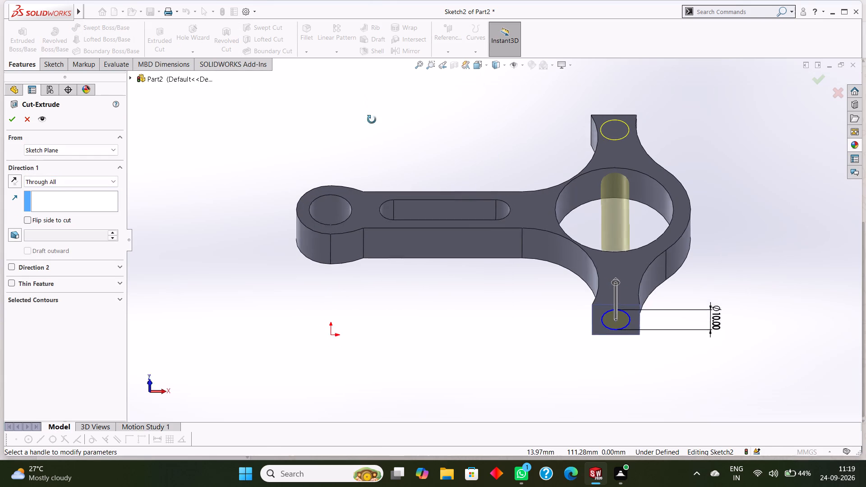
{"action": "middle_click_drag", "start_coordinate": [372, 119], "coordinate": [373, 150]}
{"action": "left_click", "coordinate": [9, 118]}
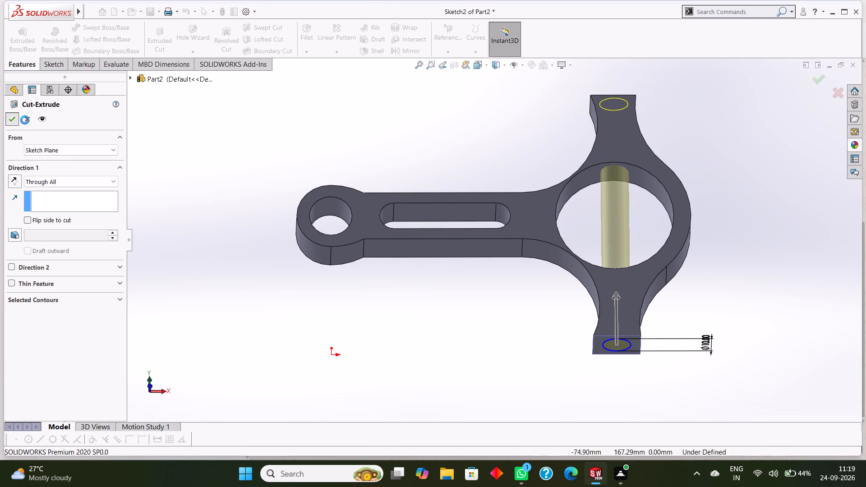
{"action": "left_click", "coordinate": [446, 134]}
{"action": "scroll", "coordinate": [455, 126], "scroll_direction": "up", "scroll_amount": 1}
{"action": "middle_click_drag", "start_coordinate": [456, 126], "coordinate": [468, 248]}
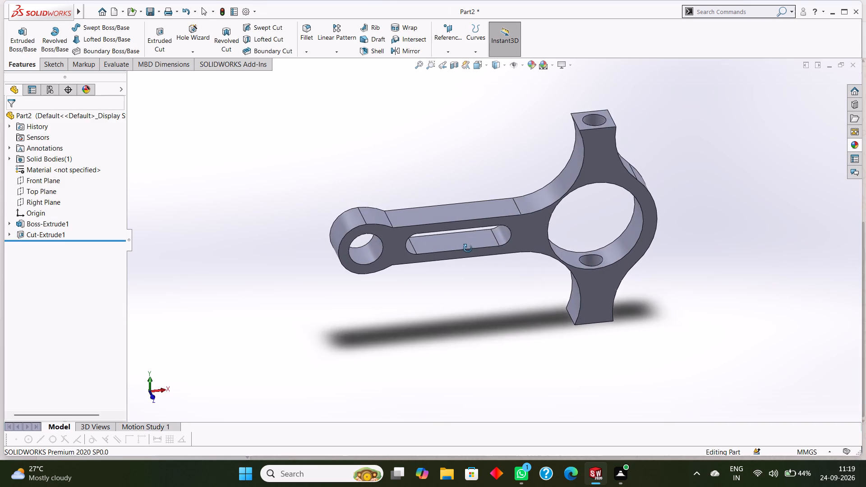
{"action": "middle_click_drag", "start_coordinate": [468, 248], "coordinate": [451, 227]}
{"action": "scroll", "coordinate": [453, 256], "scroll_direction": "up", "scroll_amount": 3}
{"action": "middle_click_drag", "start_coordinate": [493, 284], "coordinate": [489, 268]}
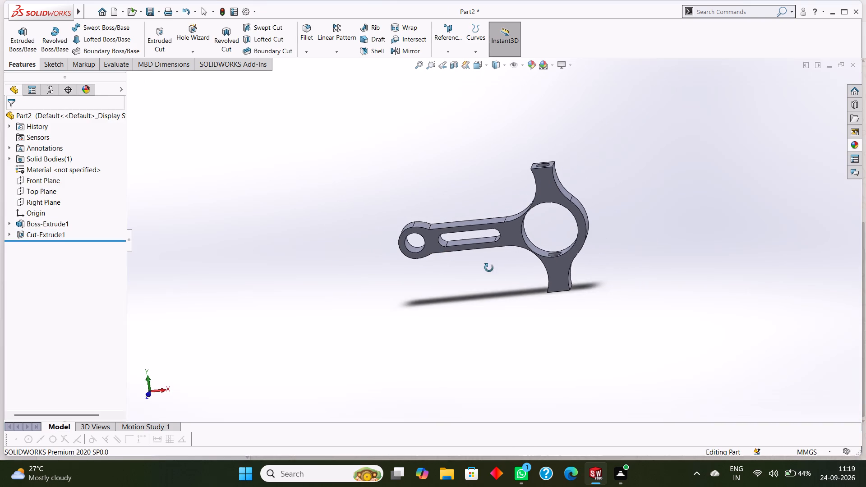
Examine the part after the cut, including the lug holes, both rings and the slotted arm.
{"action": "middle_click_drag", "start_coordinate": [489, 268], "coordinate": [495, 264]}
{"action": "scroll", "coordinate": [495, 263], "scroll_direction": "down", "scroll_amount": 1}
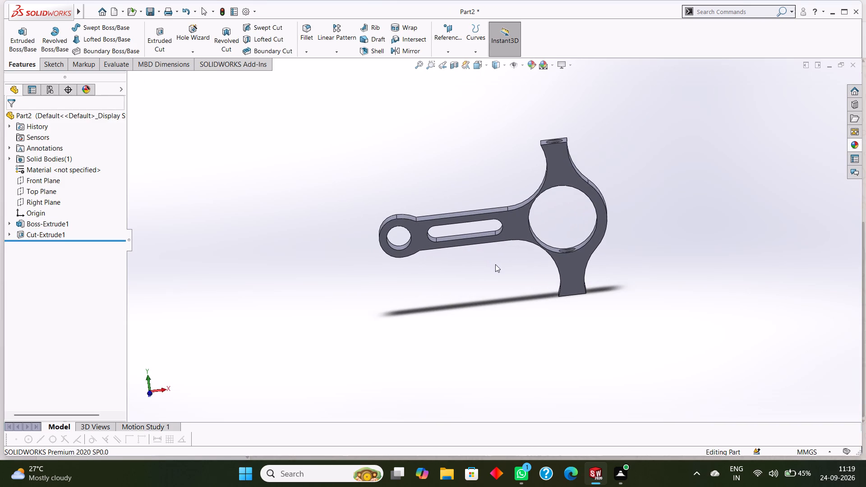
{"action": "scroll", "coordinate": [544, 195], "scroll_direction": "down", "scroll_amount": 10}
{"action": "scroll", "coordinate": [504, 225], "scroll_direction": "up", "scroll_amount": 3}
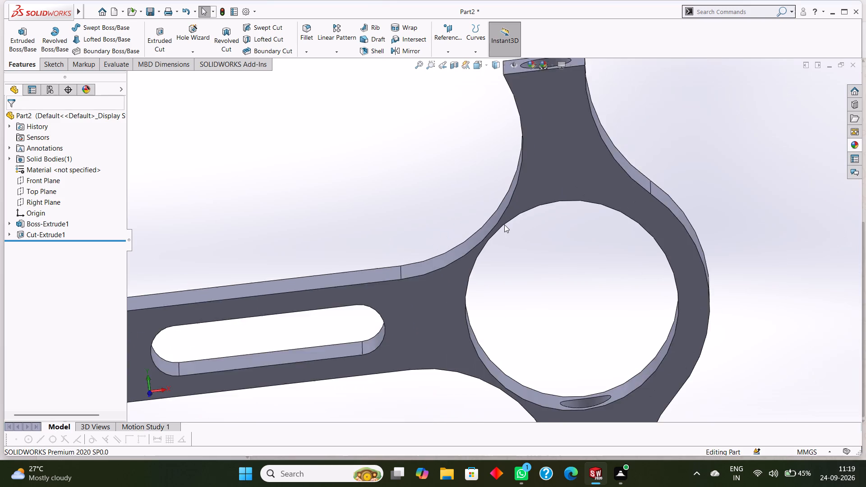
{"action": "scroll", "coordinate": [504, 225], "scroll_direction": "up", "scroll_amount": 11}
{"action": "scroll", "coordinate": [481, 250], "scroll_direction": "down", "scroll_amount": 5}
{"action": "scroll", "coordinate": [481, 246], "scroll_direction": "up", "scroll_amount": 2}
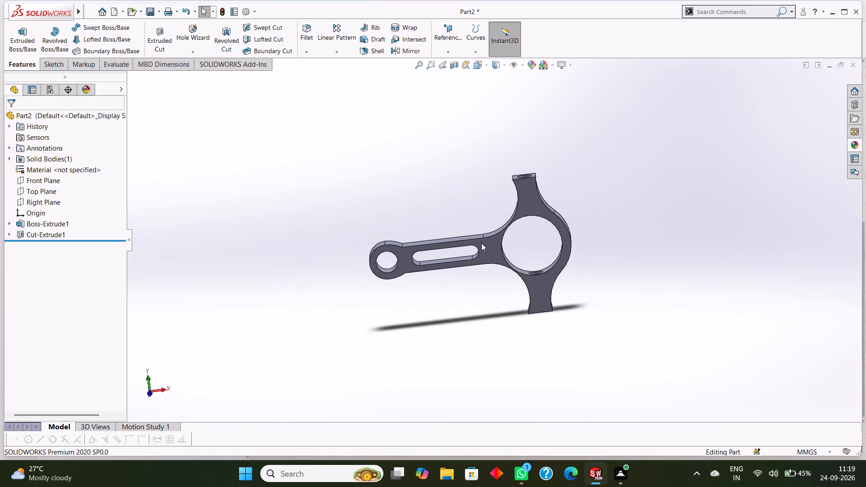
{"action": "scroll", "coordinate": [485, 243], "scroll_direction": "up", "scroll_amount": 2}
{"action": "scroll", "coordinate": [474, 280], "scroll_direction": "down", "scroll_amount": 5}
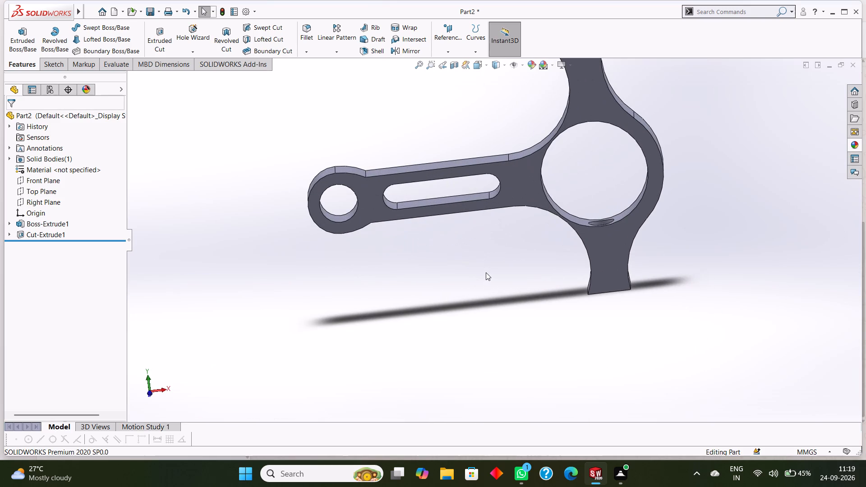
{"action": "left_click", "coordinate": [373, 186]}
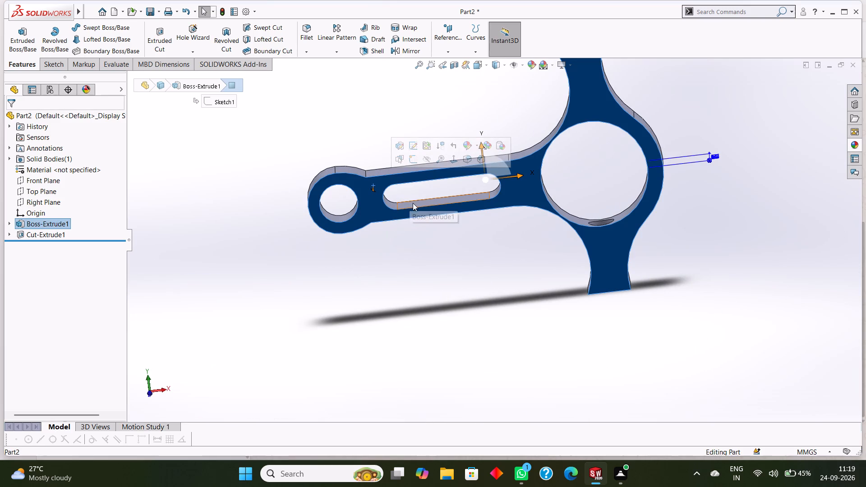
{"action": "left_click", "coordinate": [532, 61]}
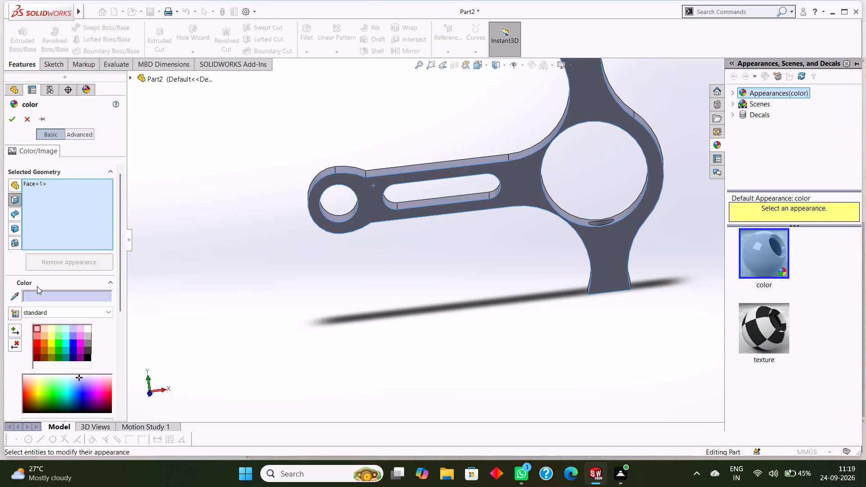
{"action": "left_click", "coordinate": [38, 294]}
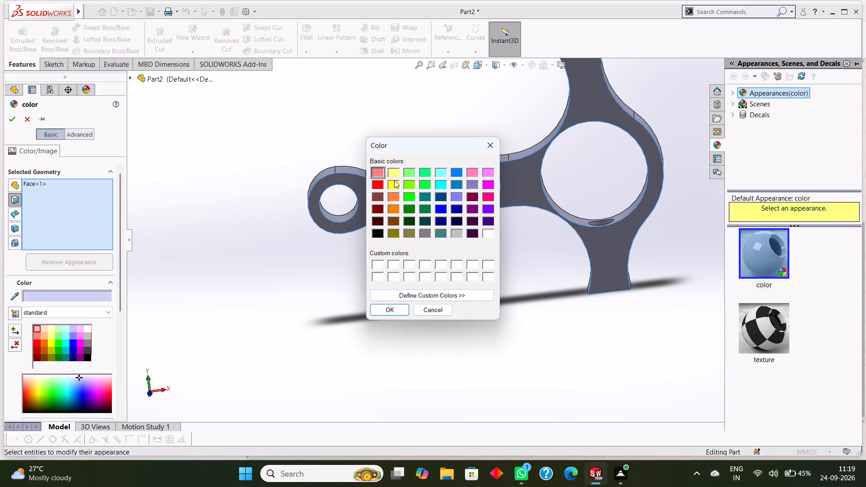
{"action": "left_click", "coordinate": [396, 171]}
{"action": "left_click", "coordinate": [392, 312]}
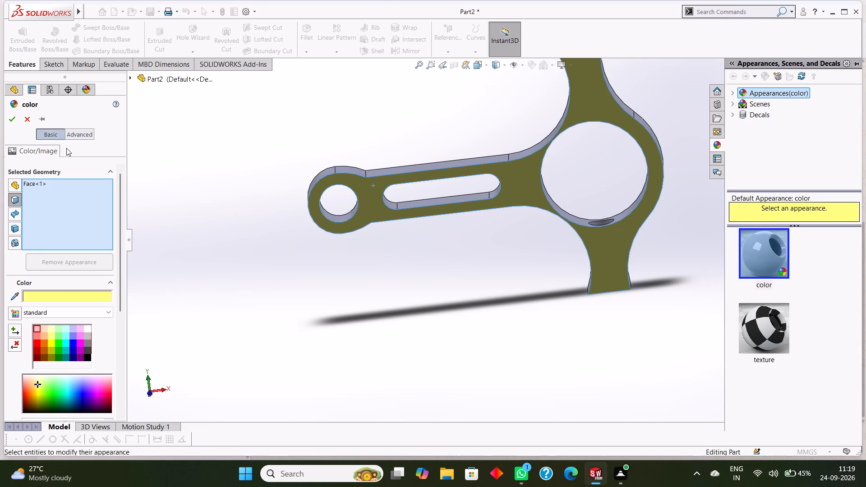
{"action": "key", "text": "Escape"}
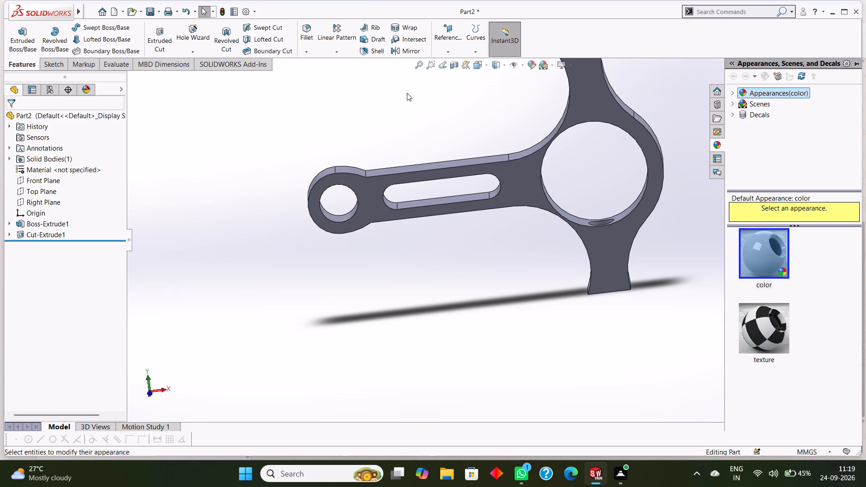
Apply a bright yellow colour to the large flat front face spanning both rings, the arm and the lugs.
{"action": "left_click", "coordinate": [519, 170]}
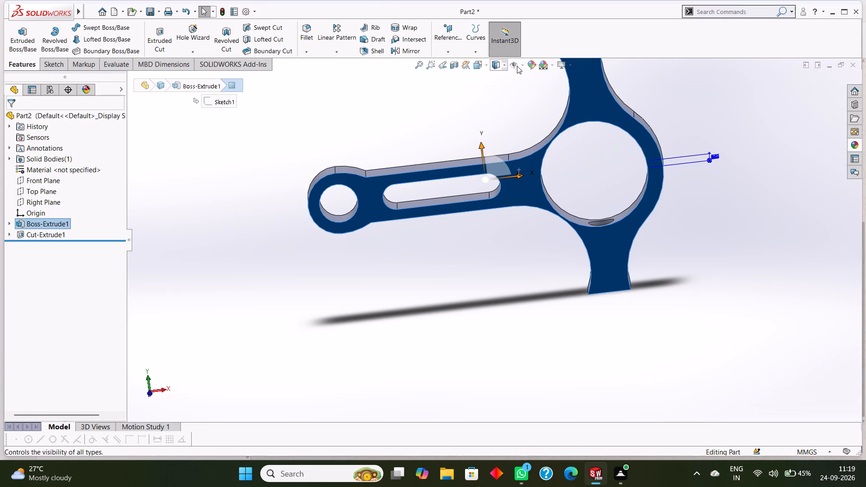
{"action": "left_click", "coordinate": [531, 66]}
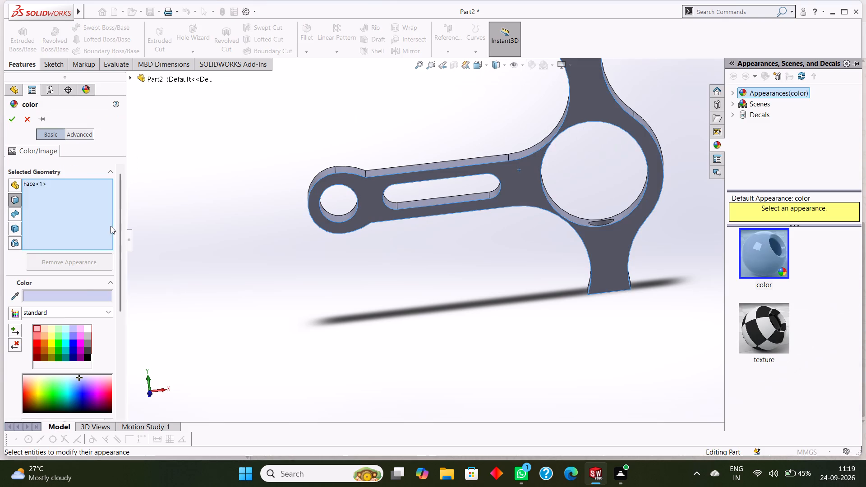
{"action": "left_click", "coordinate": [55, 298]}
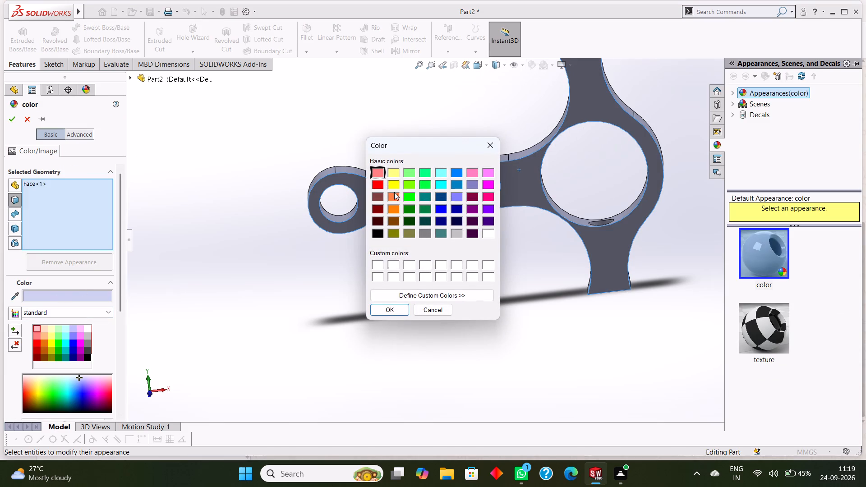
{"action": "left_click", "coordinate": [394, 184]}
{"action": "left_click", "coordinate": [395, 308]}
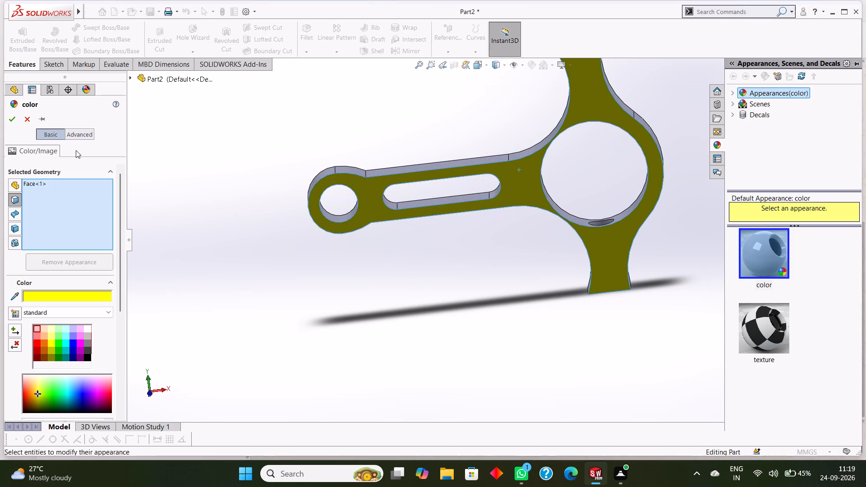
{"action": "left_click", "coordinate": [5, 122]}
Apply a blue colour to the long flat lower side face of the slotted arm.
{"action": "scroll", "coordinate": [299, 181], "scroll_direction": "up", "scroll_amount": 2}
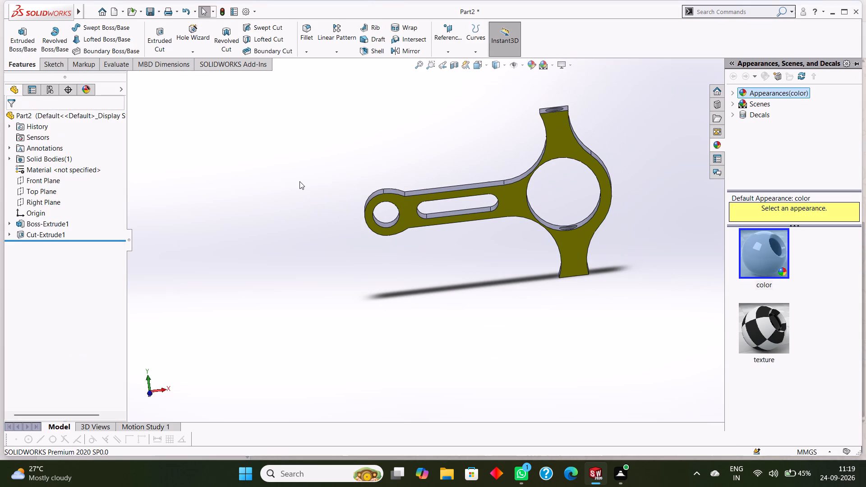
{"action": "scroll", "coordinate": [483, 176], "scroll_direction": "down", "scroll_amount": 1}
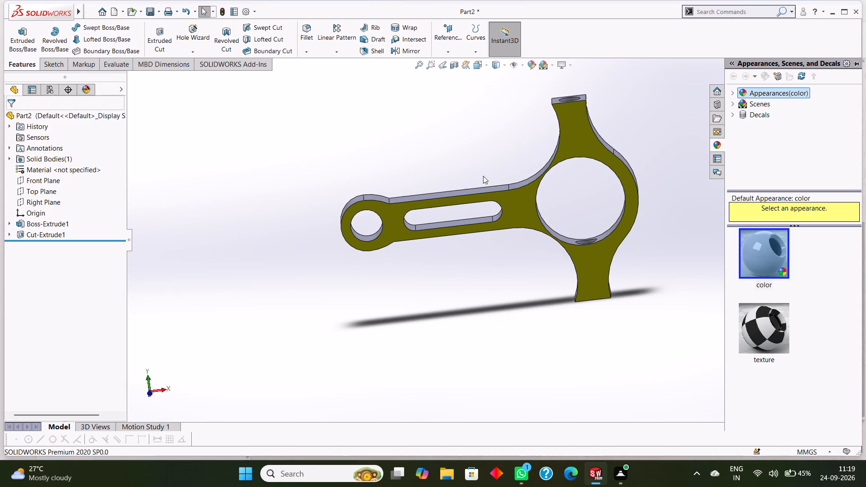
{"action": "scroll", "coordinate": [483, 176], "scroll_direction": "up", "scroll_amount": 1}
{"action": "middle_click_drag", "start_coordinate": [460, 287], "coordinate": [455, 251]}
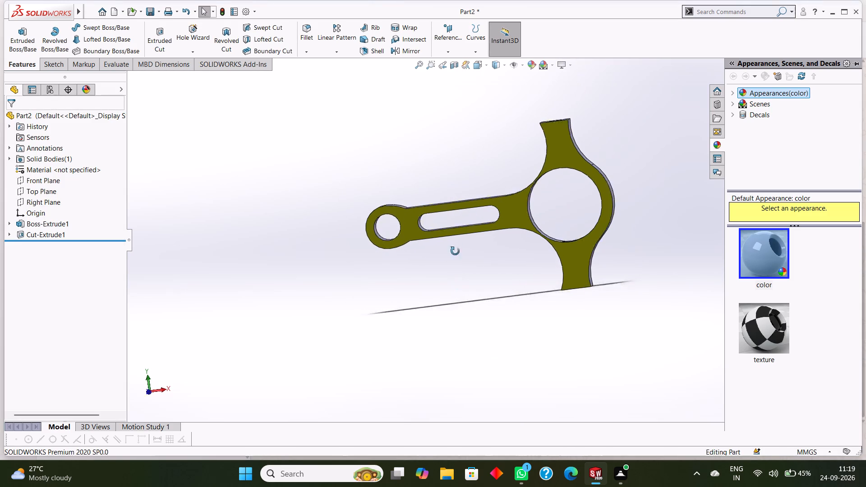
{"action": "middle_click_drag", "start_coordinate": [455, 251], "coordinate": [464, 151]}
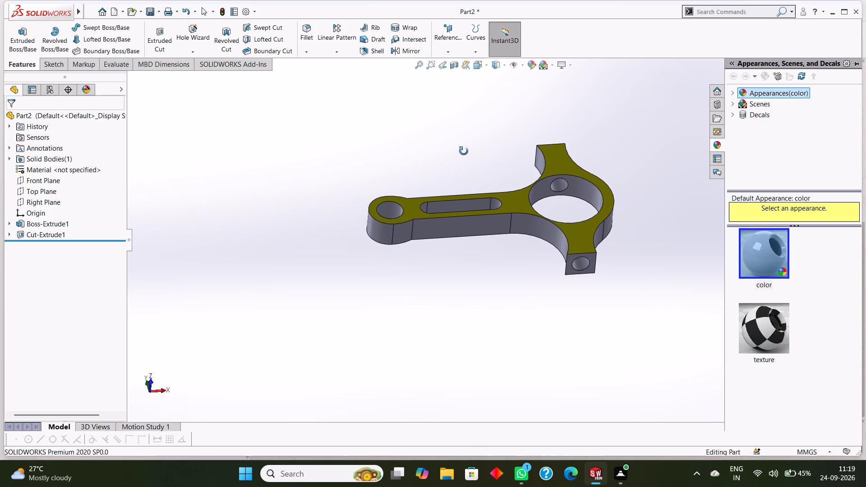
{"action": "middle_click_drag", "start_coordinate": [464, 151], "coordinate": [465, 142]}
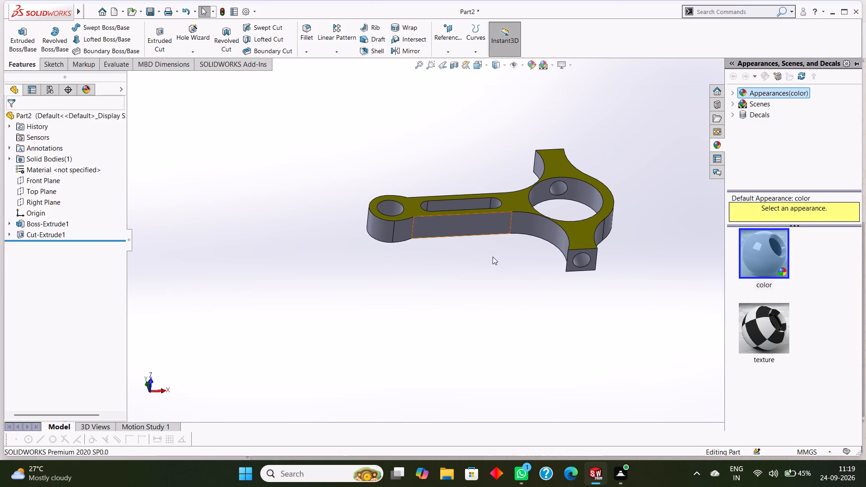
{"action": "left_click", "coordinate": [466, 224]}
{"action": "right_click", "coordinate": [465, 223]}
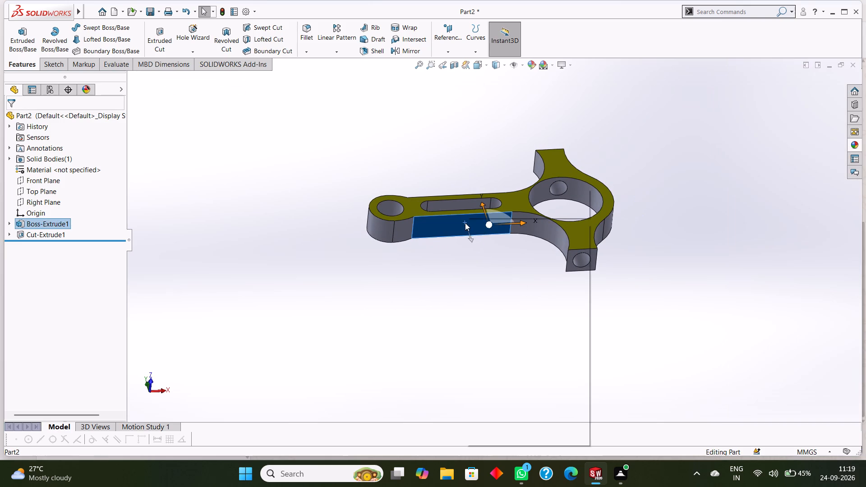
{"action": "left_click", "coordinate": [532, 68]}
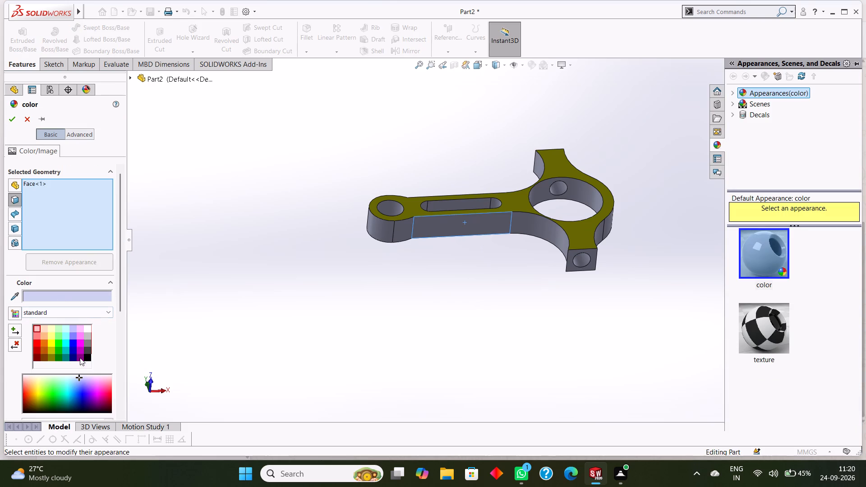
{"action": "left_click", "coordinate": [70, 342]}
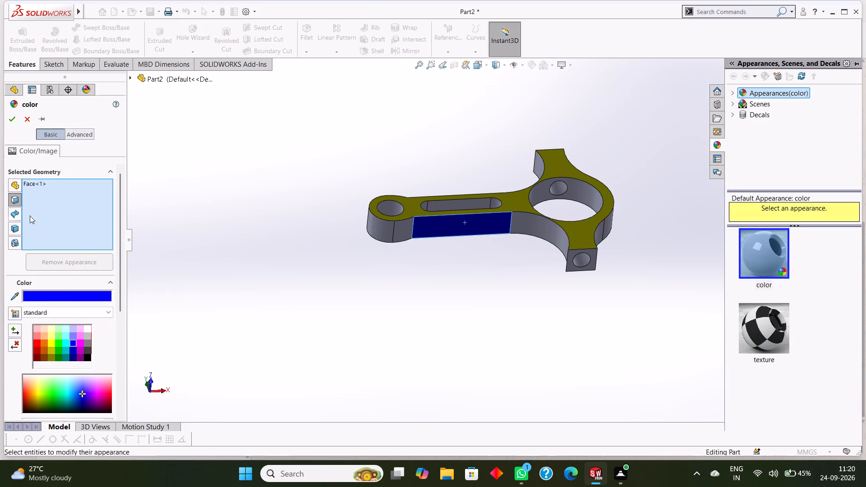
{"action": "left_click", "coordinate": [9, 120]}
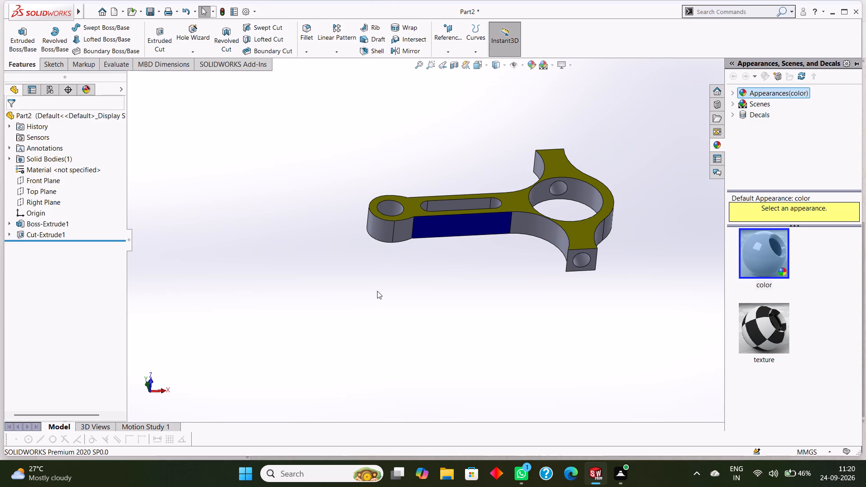
Apply a yellow-green colour to the outer curved faces of the small and large rings and to the large ring's bore.
{"action": "left_click", "coordinate": [376, 227]}
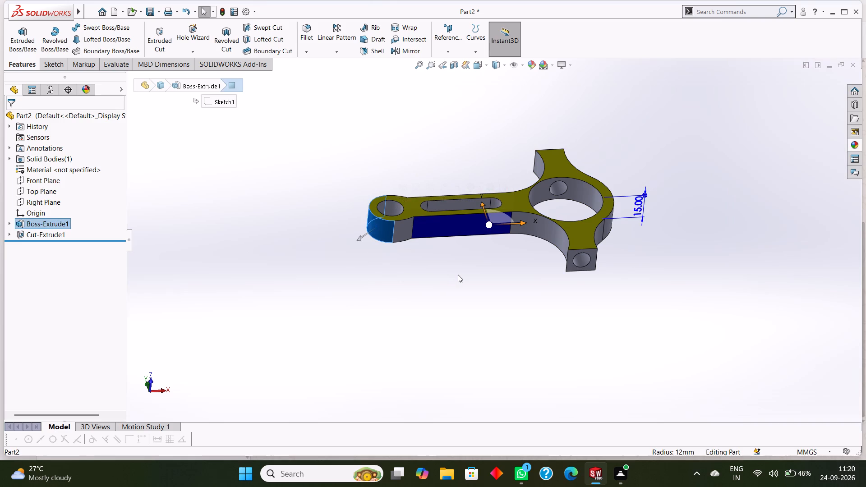
{"action": "middle_click_drag", "start_coordinate": [703, 266], "coordinate": [662, 283]}
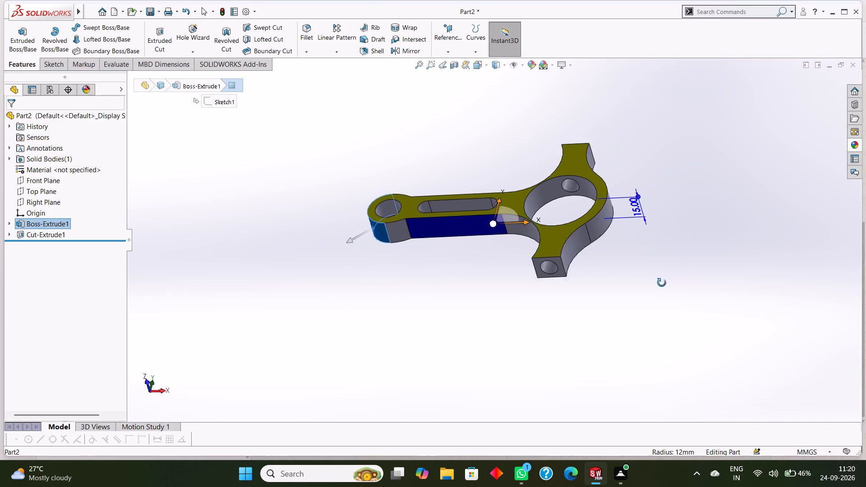
{"action": "middle_click_drag", "start_coordinate": [662, 283], "coordinate": [652, 286]}
{"action": "left_click", "coordinate": [567, 222], "text": "ctrl"}
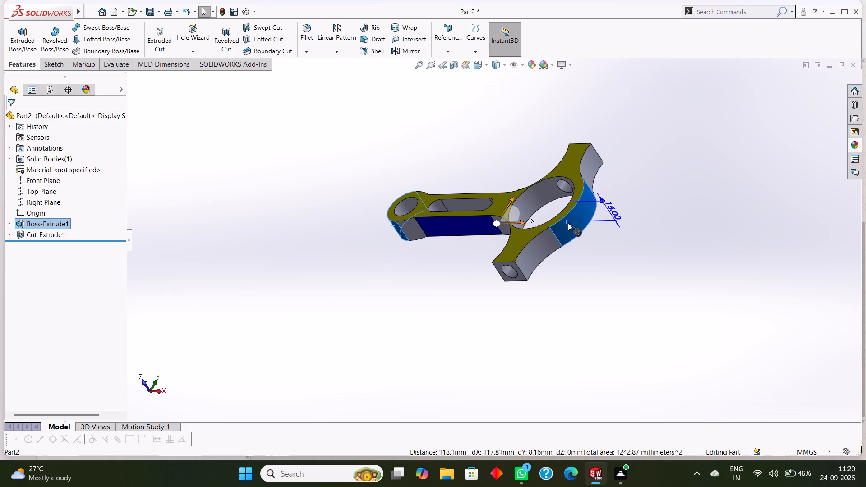
{"action": "middle_click_drag", "start_coordinate": [590, 289], "coordinate": [621, 287]}
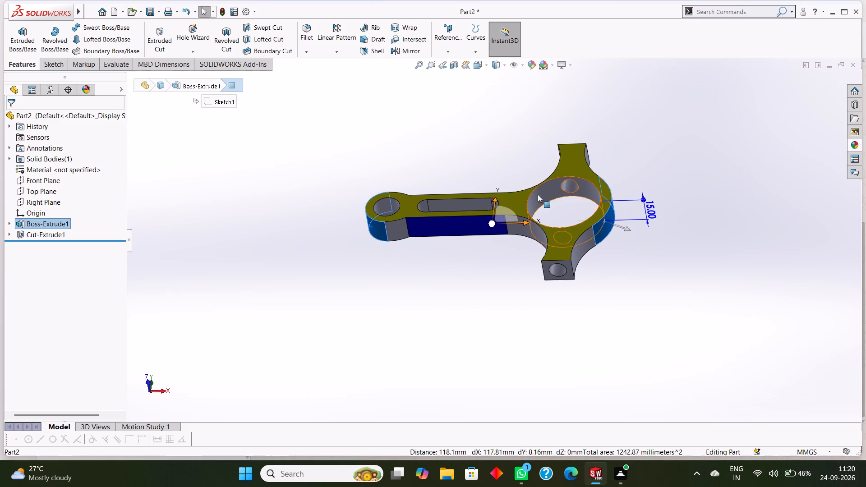
{"action": "left_click", "coordinate": [538, 192], "text": "ctrl"}
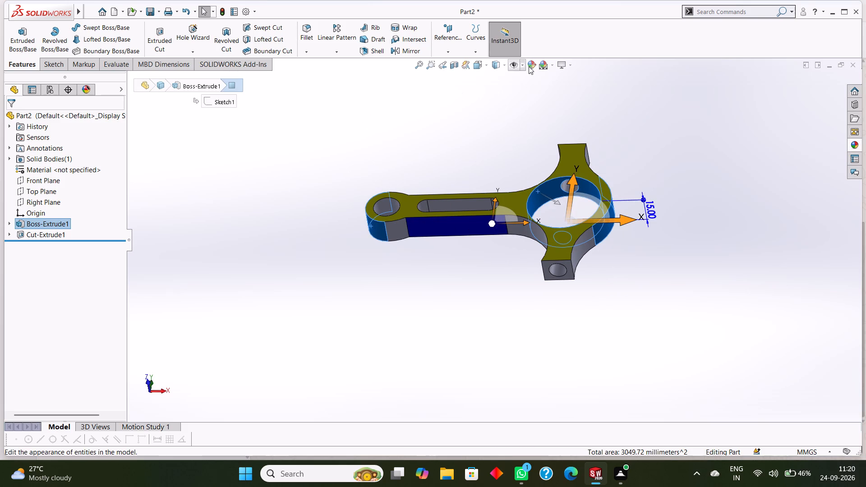
{"action": "left_click", "coordinate": [530, 65]}
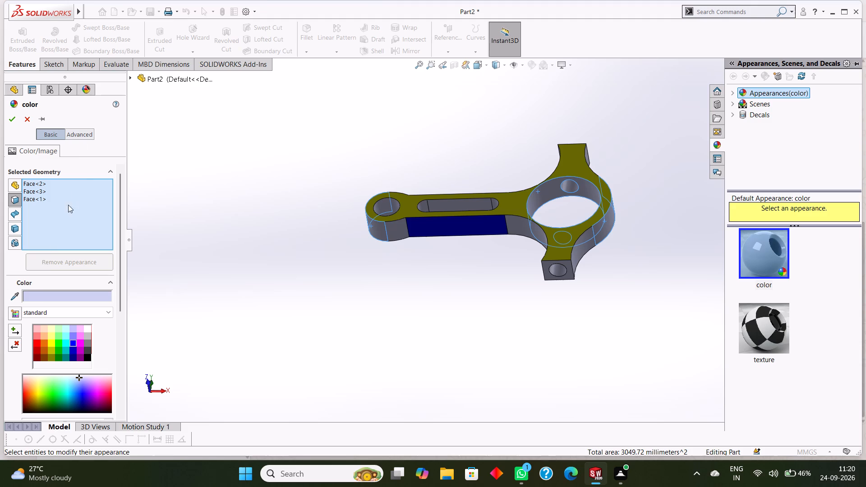
{"action": "left_click", "coordinate": [39, 293]}
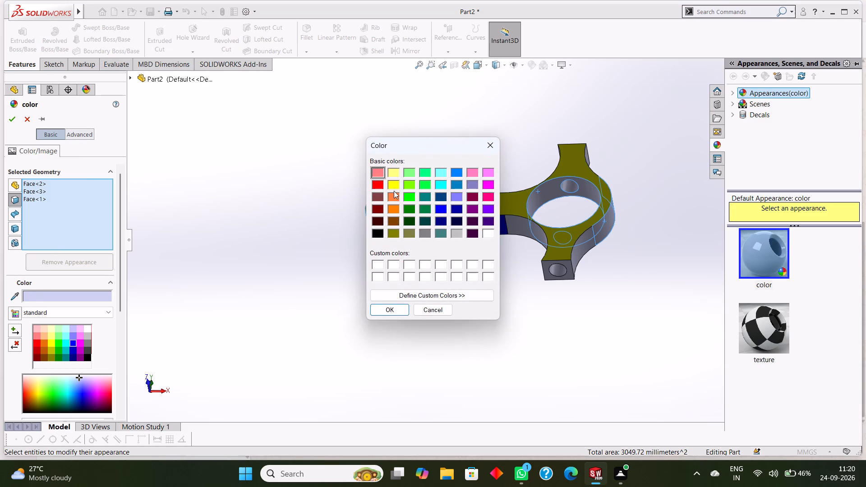
{"action": "left_click", "coordinate": [412, 185]}
{"action": "left_click", "coordinate": [382, 314]}
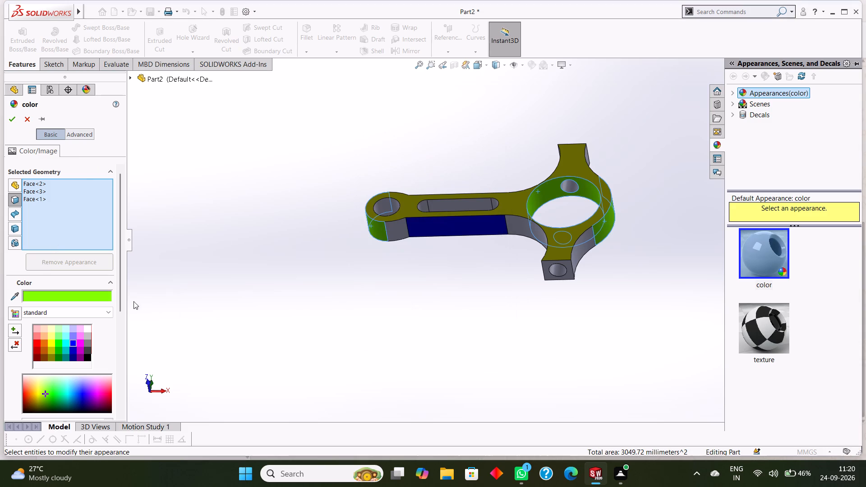
{"action": "left_click", "coordinate": [10, 122]}
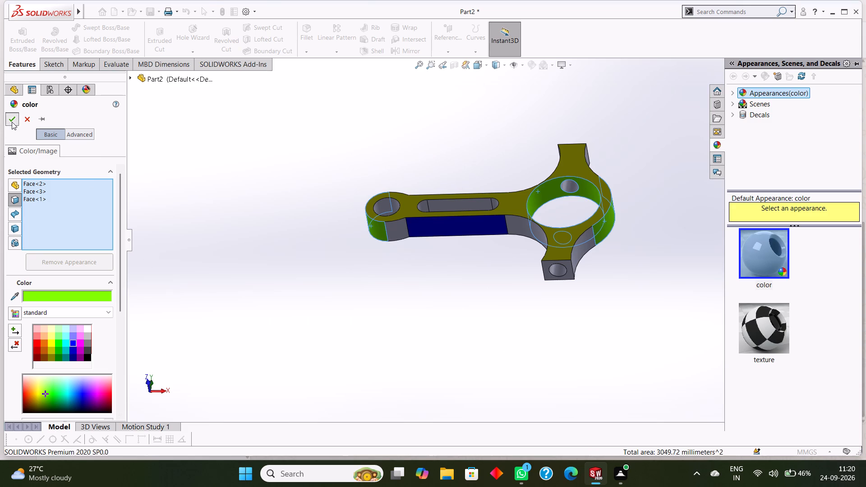
Apply a yellow-green colour to all four inner walls of the arm's slot and to the small ring's bore.
{"action": "scroll", "coordinate": [424, 214], "scroll_direction": "down", "scroll_amount": 2}
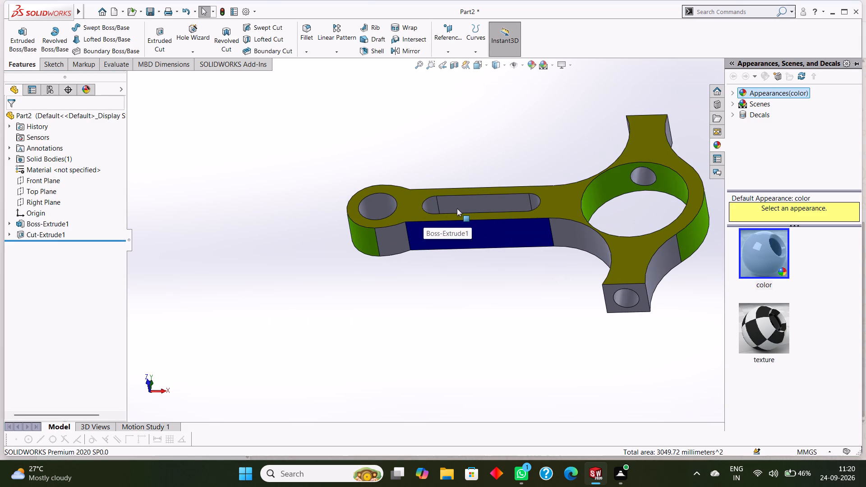
{"action": "left_click", "coordinate": [461, 205]}
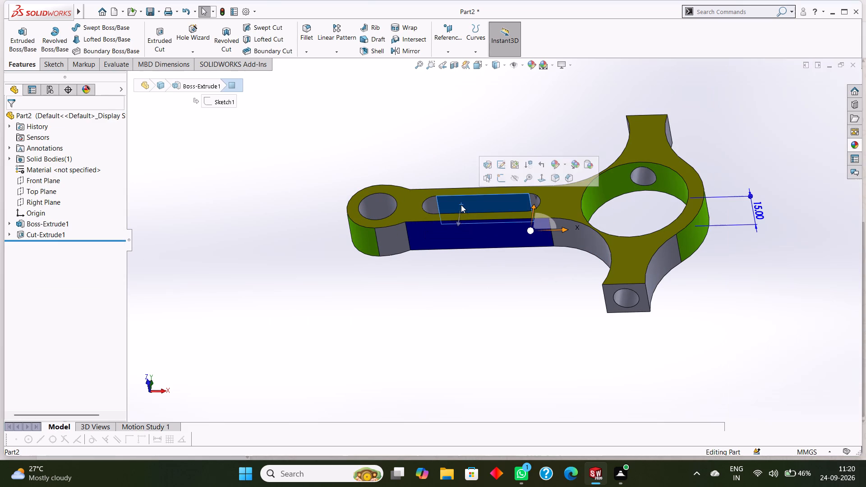
{"action": "left_click", "coordinate": [431, 201], "text": "ctrl"}
{"action": "middle_click_drag", "start_coordinate": [500, 298], "coordinate": [508, 295], "text": "ctrl"}
{"action": "middle_click_drag", "start_coordinate": [513, 293], "coordinate": [548, 369]}
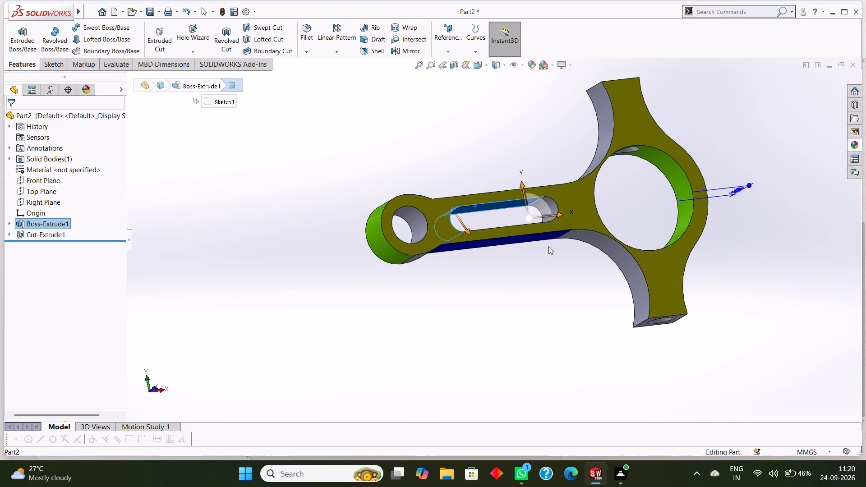
{"action": "left_click", "coordinate": [548, 203], "text": "ctrl"}
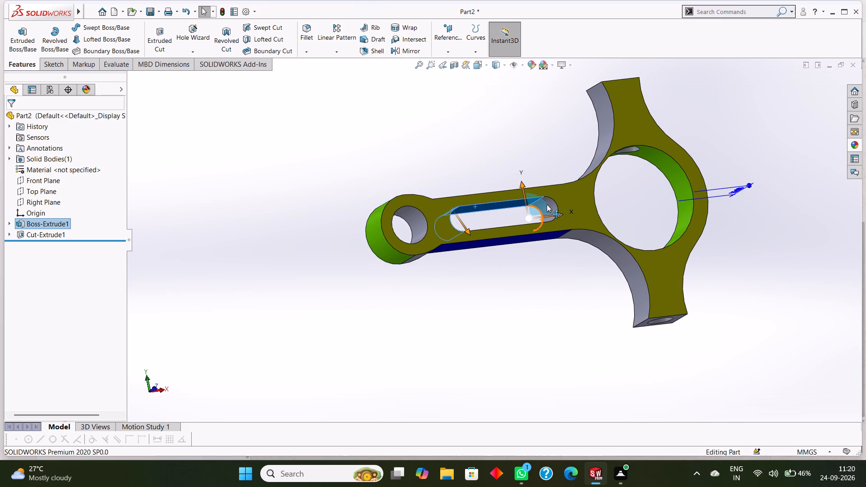
{"action": "scroll", "coordinate": [548, 206], "scroll_direction": "down", "scroll_amount": 6}
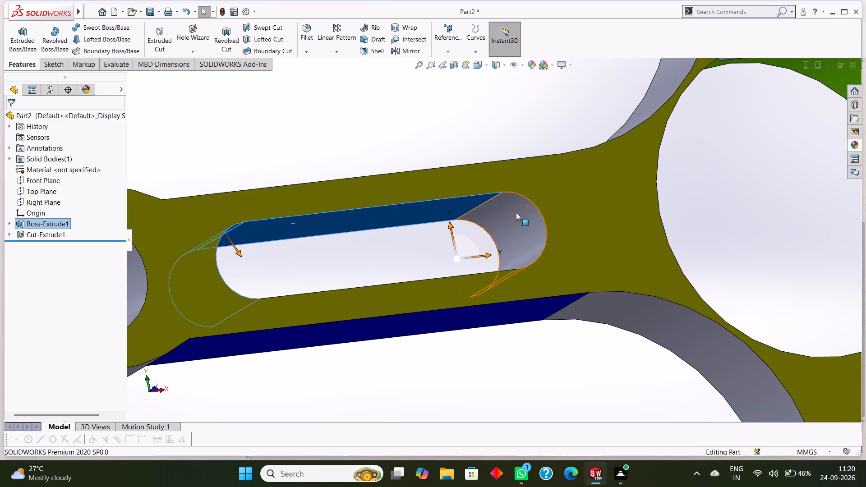
{"action": "left_click", "coordinate": [516, 211], "text": "ctrl"}
{"action": "scroll", "coordinate": [556, 361], "scroll_direction": "up", "scroll_amount": 4}
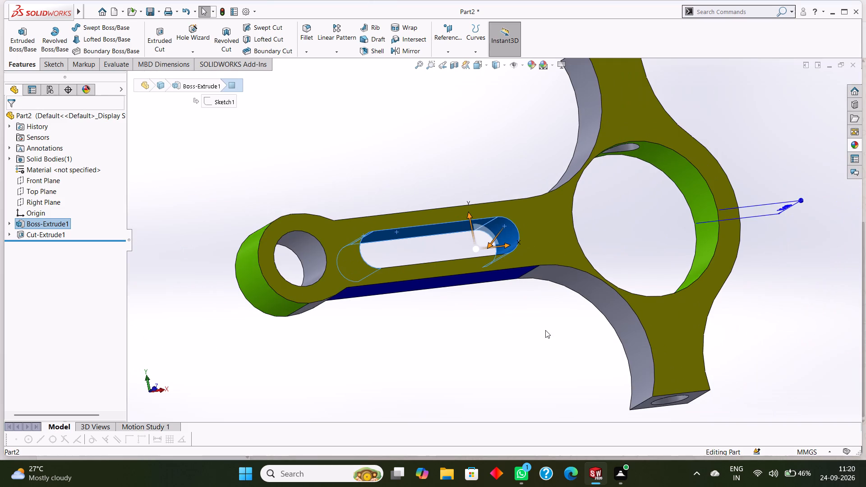
{"action": "middle_click_drag", "start_coordinate": [545, 329], "coordinate": [539, 386]}
{"action": "scroll", "coordinate": [539, 379], "scroll_direction": "down", "scroll_amount": 1}
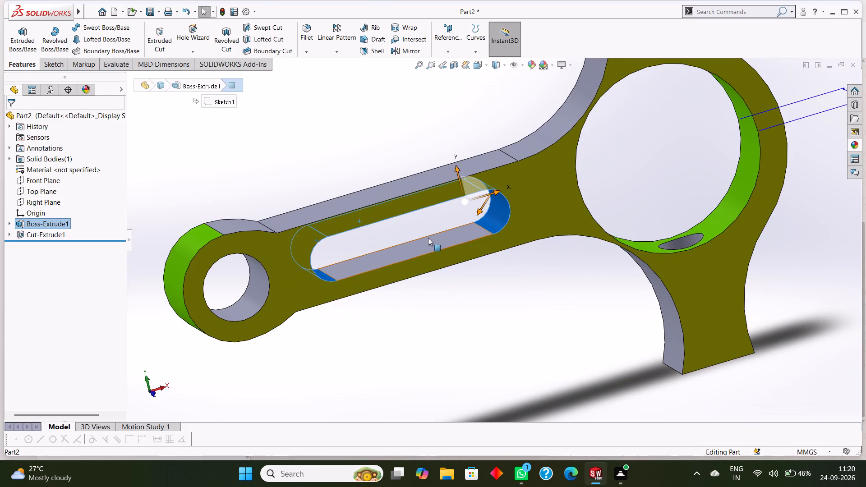
{"action": "left_click", "coordinate": [423, 242], "text": "ctrl"}
{"action": "scroll", "coordinate": [502, 309], "scroll_direction": "up", "scroll_amount": 5}
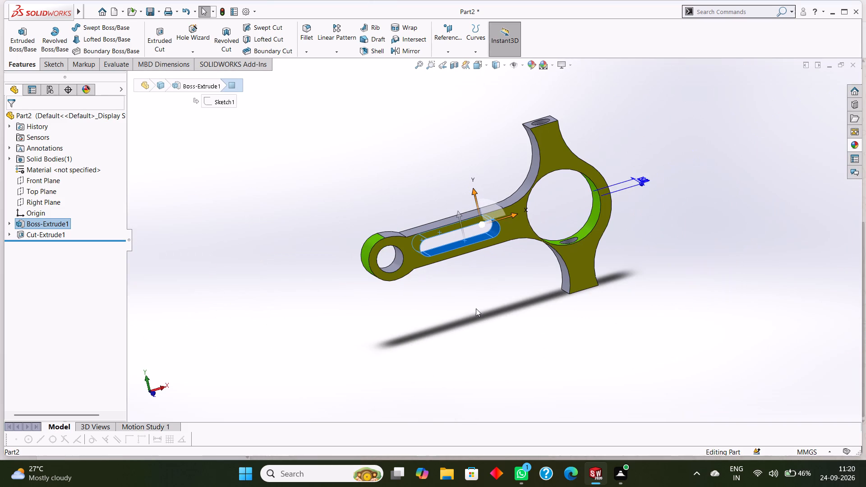
{"action": "middle_click_drag", "start_coordinate": [476, 308], "coordinate": [470, 280]}
{"action": "scroll", "coordinate": [399, 257], "scroll_direction": "down", "scroll_amount": 5}
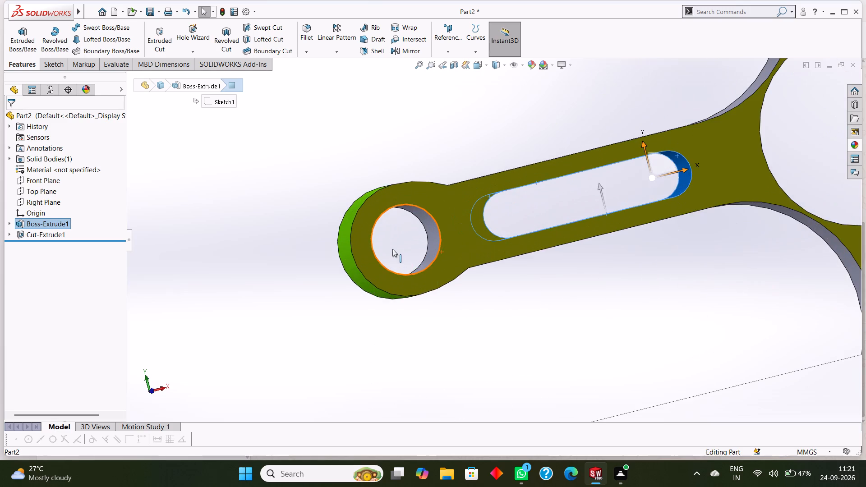
{"action": "scroll", "coordinate": [398, 240], "scroll_direction": "down", "scroll_amount": 3}
{"action": "left_click", "coordinate": [467, 210], "text": "ctrl"}
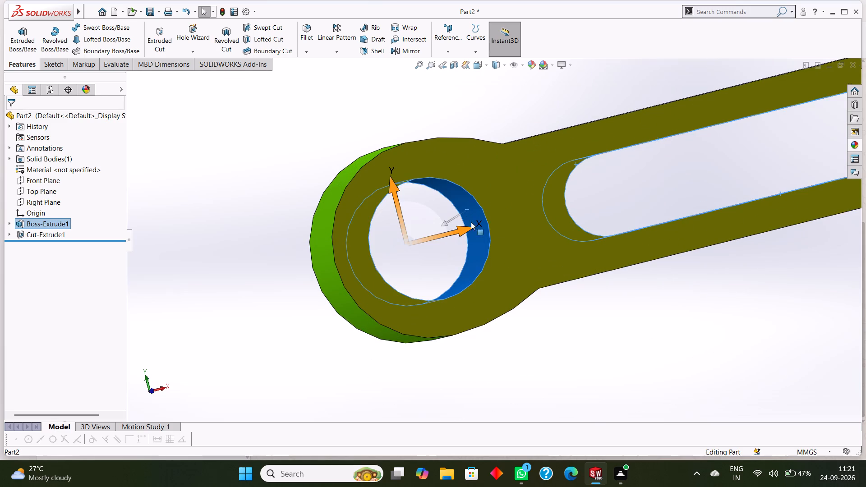
{"action": "scroll", "coordinate": [551, 356], "scroll_direction": "up", "scroll_amount": 6}
{"action": "middle_click_drag", "start_coordinate": [579, 345], "coordinate": [547, 301]}
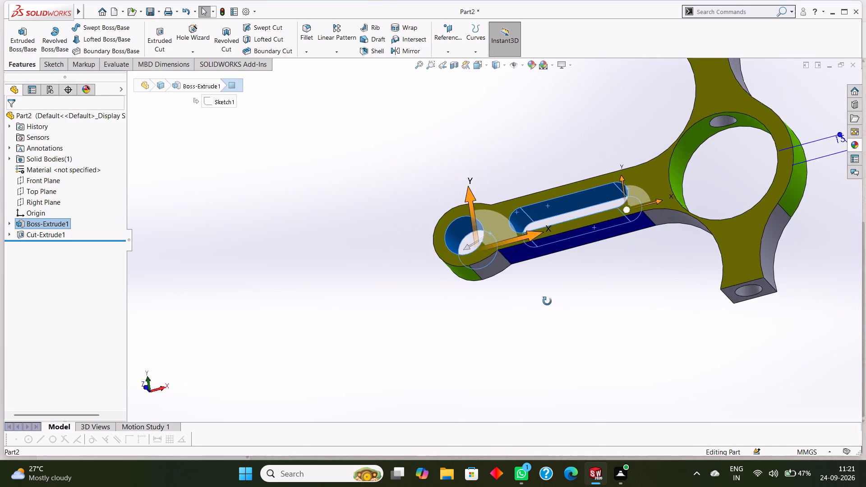
{"action": "middle_click_drag", "start_coordinate": [547, 301], "coordinate": [557, 291]}
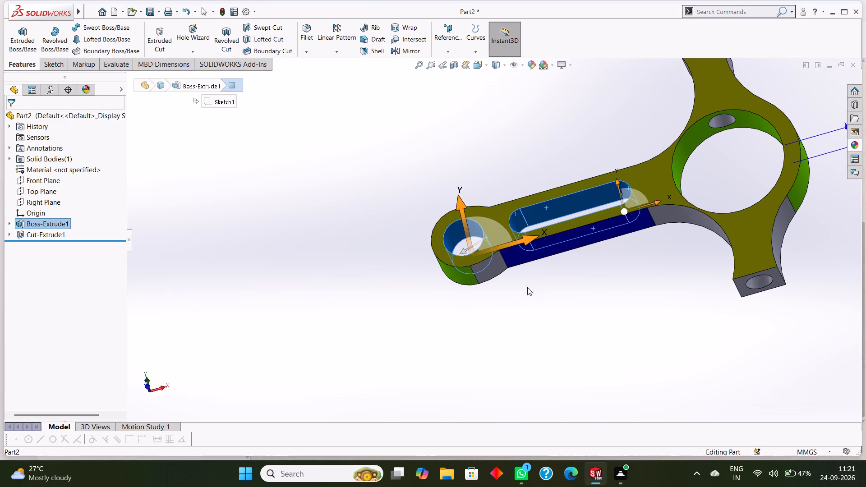
{"action": "left_click", "coordinate": [534, 69]}
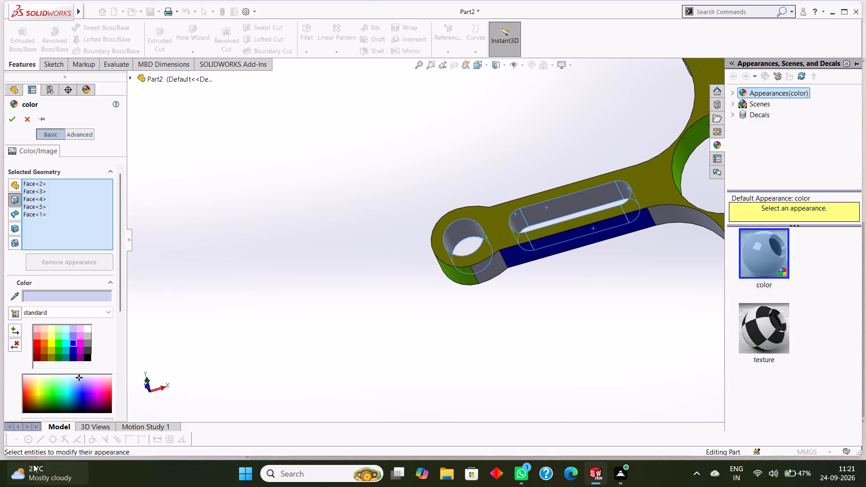
{"action": "left_click", "coordinate": [60, 298]}
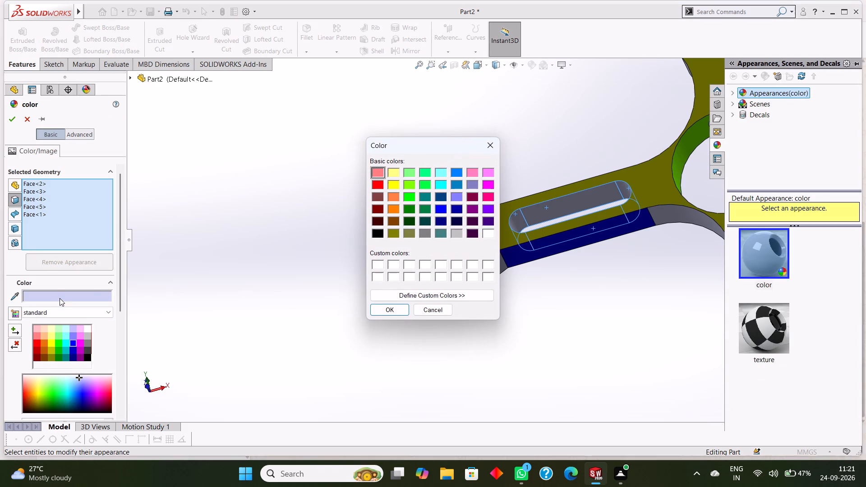
{"action": "left_click", "coordinate": [412, 187]}
{"action": "left_click", "coordinate": [390, 308]}
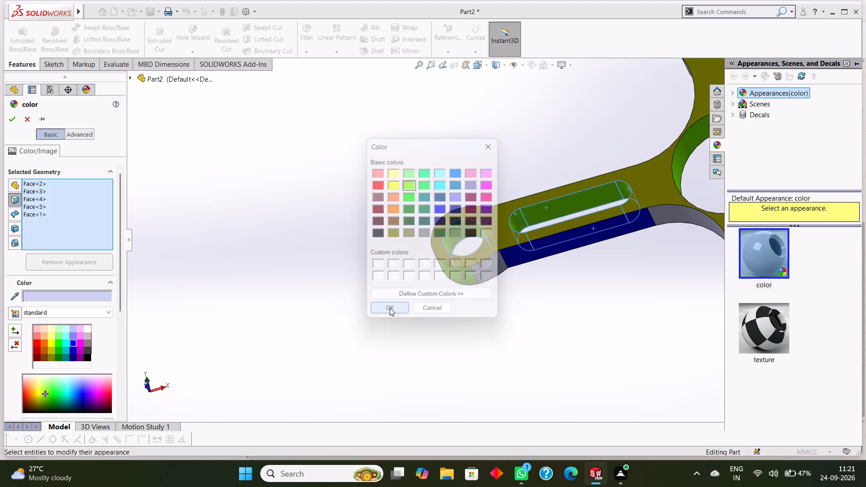
{"action": "left_click", "coordinate": [13, 119]}
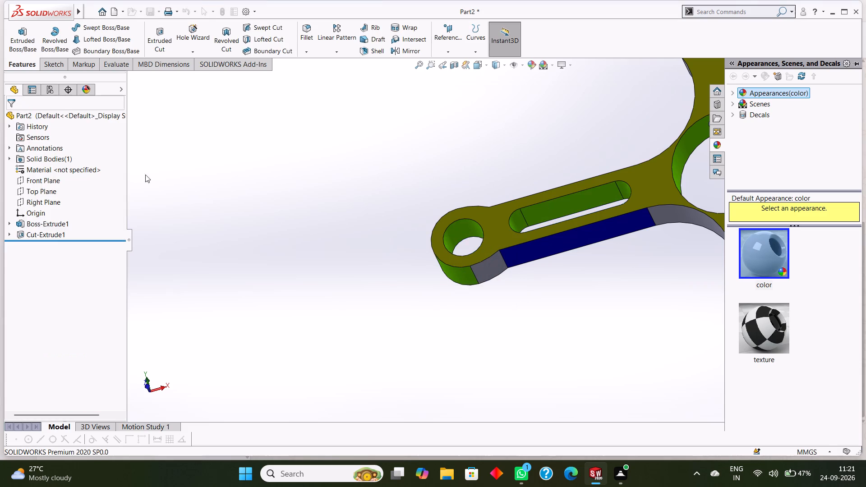
Apply a red colour to both lugs' flat end faces and the two concave curved faces joining the arm to the lugs.
{"action": "scroll", "coordinate": [325, 209], "scroll_direction": "up", "scroll_amount": 4}
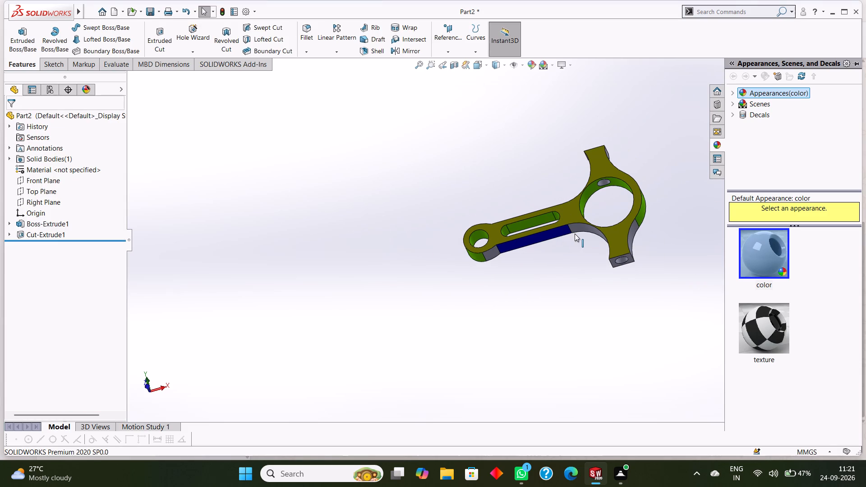
{"action": "scroll", "coordinate": [575, 234], "scroll_direction": "up", "scroll_amount": 2}
{"action": "scroll", "coordinate": [578, 236], "scroll_direction": "down", "scroll_amount": 2}
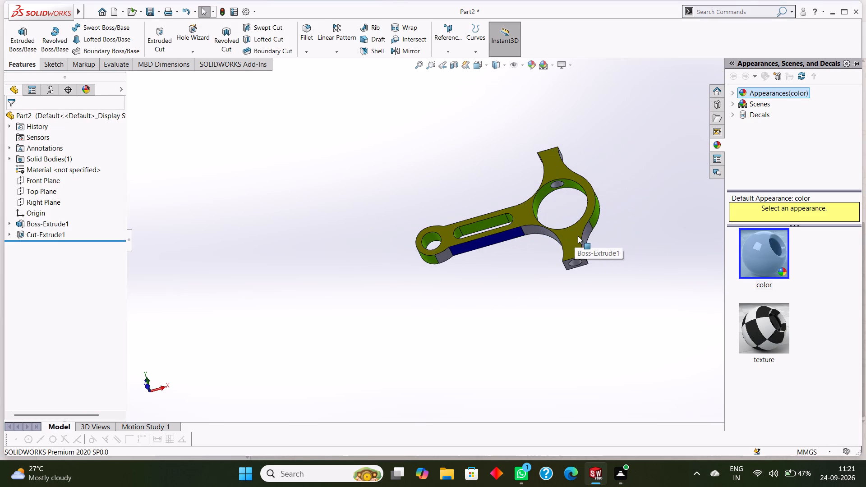
{"action": "scroll", "coordinate": [580, 237], "scroll_direction": "down", "scroll_amount": 3}
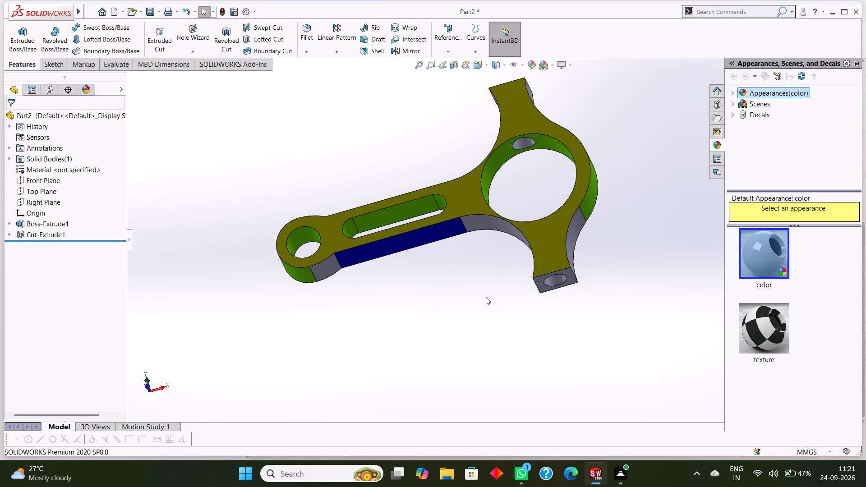
{"action": "middle_click_drag", "start_coordinate": [484, 297], "coordinate": [489, 287]}
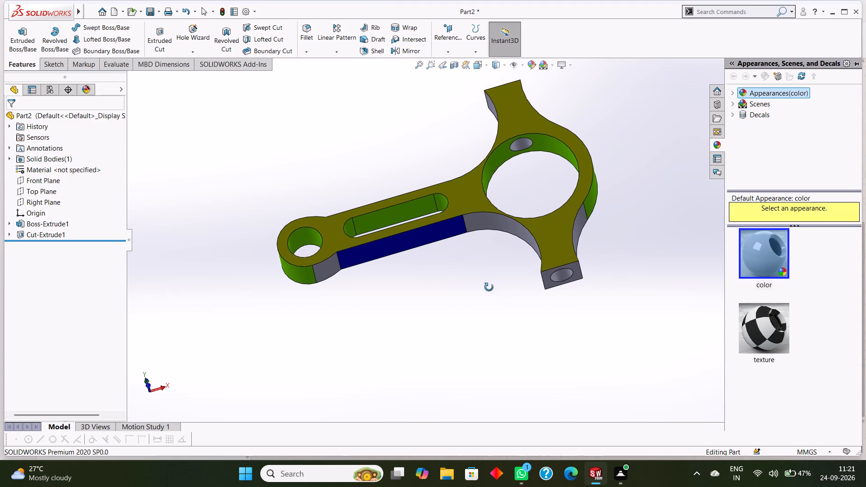
{"action": "middle_click_drag", "start_coordinate": [489, 287], "coordinate": [488, 288]}
{"action": "left_click", "coordinate": [498, 221]}
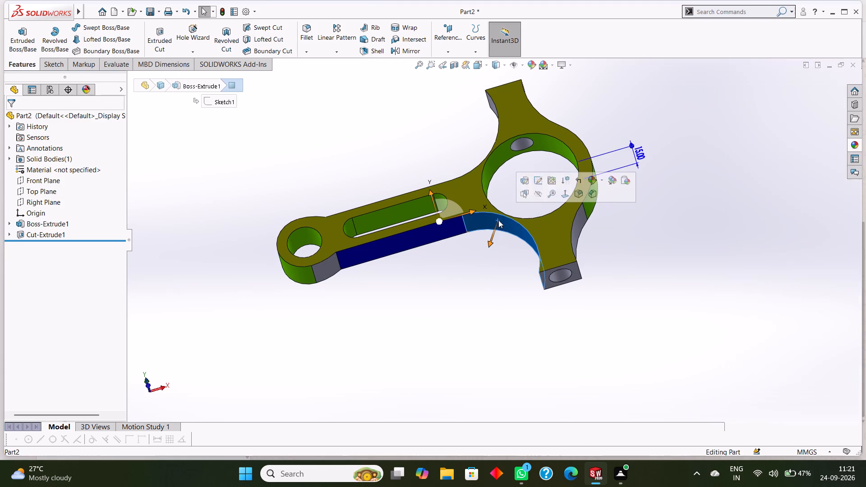
{"action": "left_click", "coordinate": [575, 265], "text": "ctrl"}
{"action": "middle_click_drag", "start_coordinate": [593, 99], "coordinate": [601, 141]}
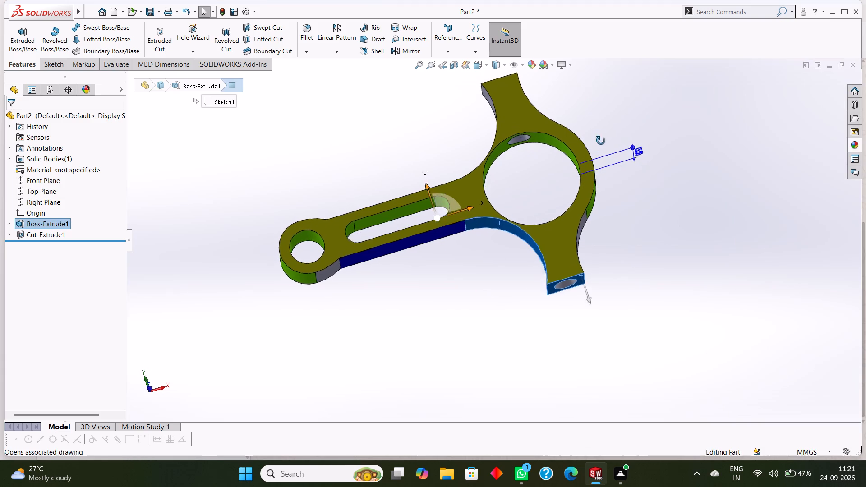
{"action": "middle_click_drag", "start_coordinate": [601, 141], "coordinate": [612, 197]}
{"action": "scroll", "coordinate": [602, 133], "scroll_direction": "up", "scroll_amount": 2}
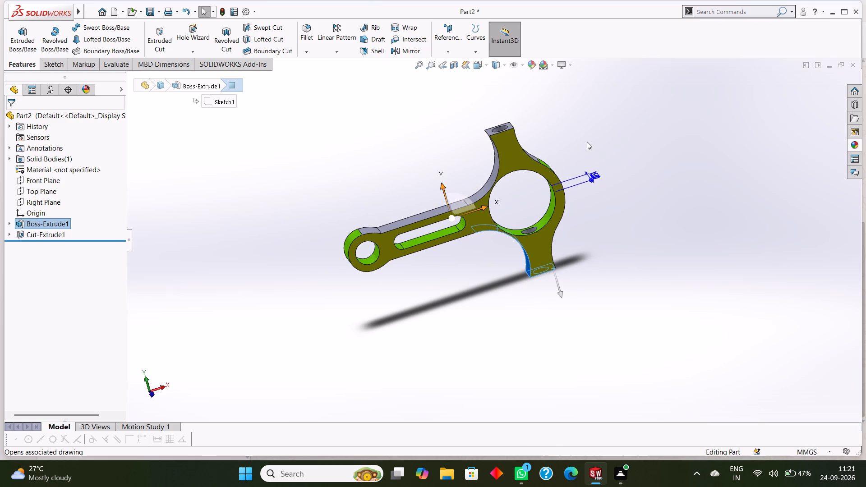
{"action": "middle_click_drag", "start_coordinate": [587, 142], "coordinate": [582, 151]}
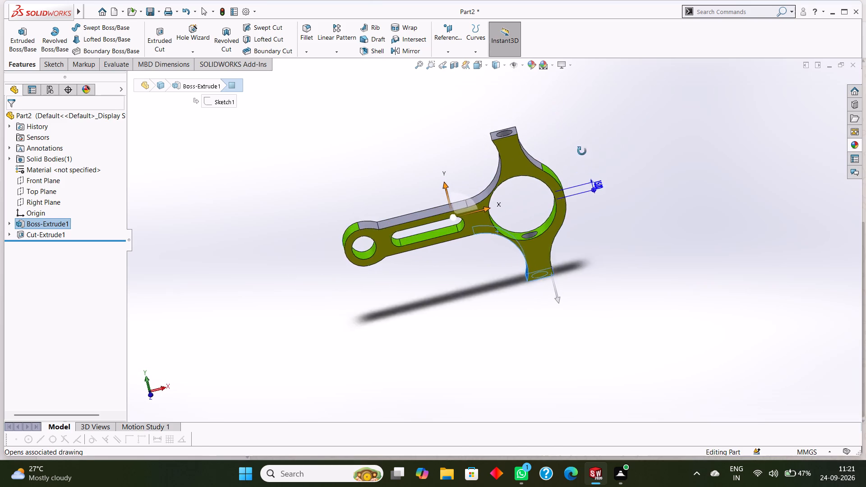
{"action": "middle_click_drag", "start_coordinate": [582, 151], "coordinate": [604, 194]}
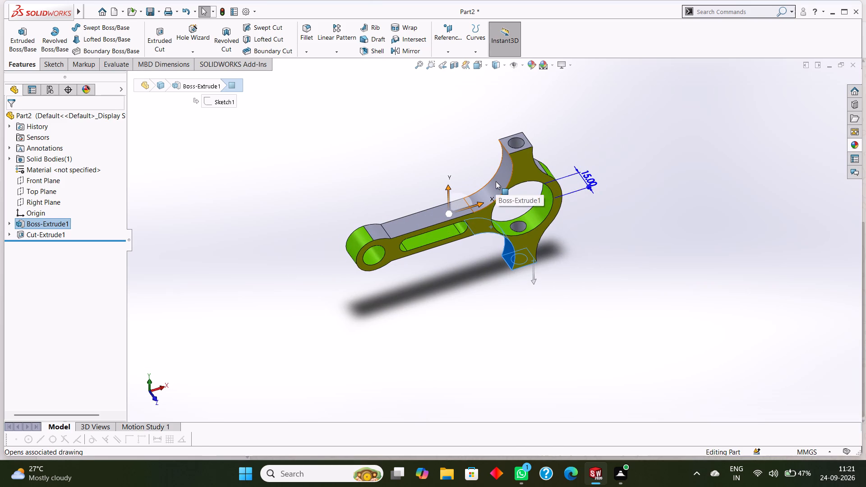
{"action": "left_click", "coordinate": [496, 181], "text": "ctrl"}
{"action": "scroll", "coordinate": [566, 131], "scroll_direction": "down", "scroll_amount": 4}
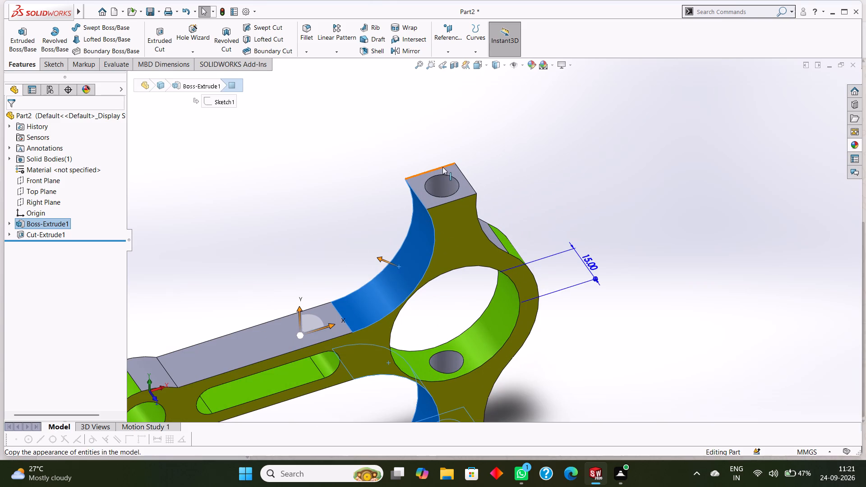
{"action": "left_click", "coordinate": [446, 169], "text": "ctrl"}
{"action": "middle_click_drag", "start_coordinate": [544, 177], "coordinate": [503, 149]}
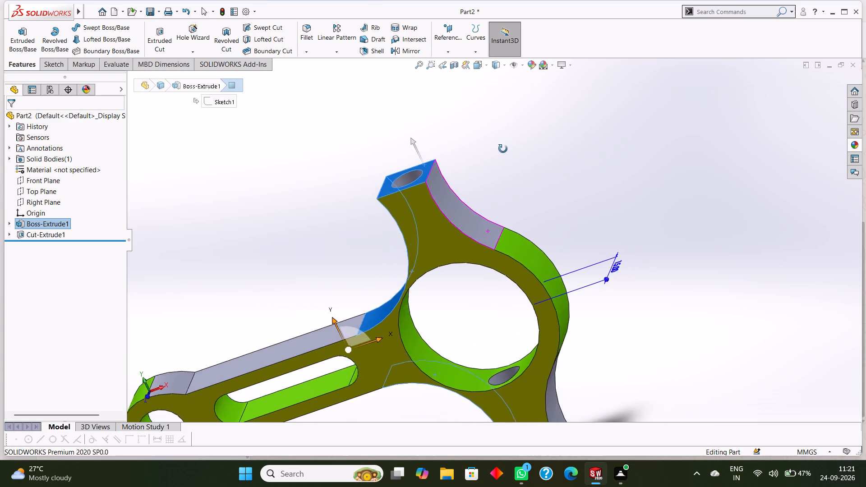
{"action": "middle_click_drag", "start_coordinate": [503, 149], "coordinate": [519, 137]}
{"action": "scroll", "coordinate": [531, 150], "scroll_direction": "up", "scroll_amount": 5}
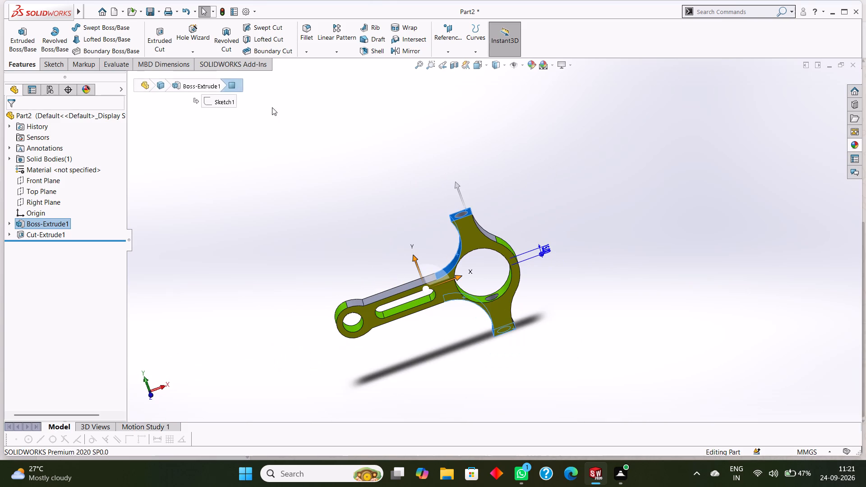
{"action": "left_click", "coordinate": [530, 62]}
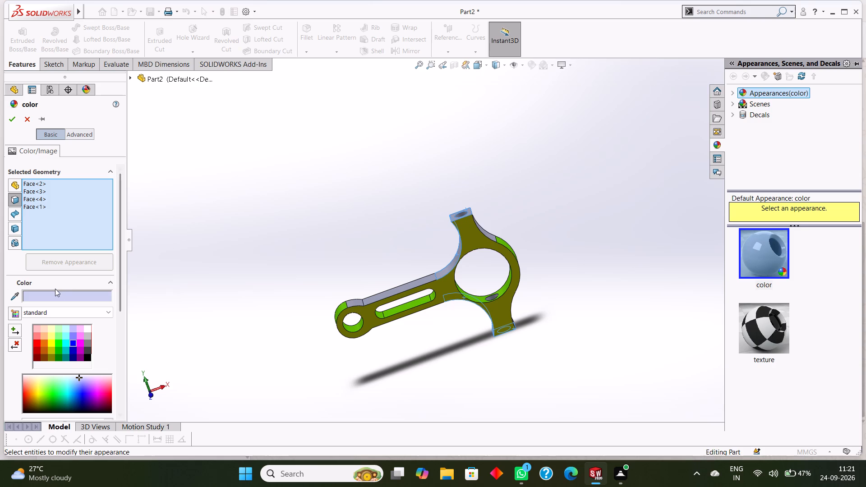
{"action": "left_click", "coordinate": [55, 293]}
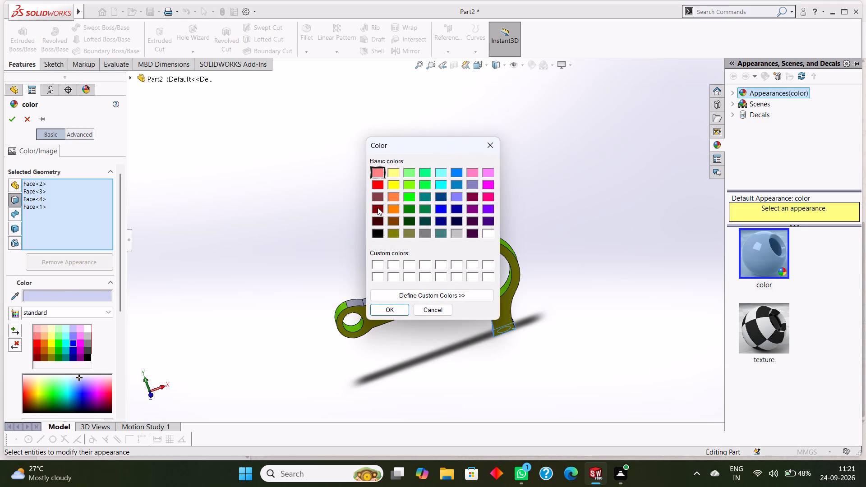
{"action": "left_click", "coordinate": [374, 185]}
{"action": "left_click", "coordinate": [390, 310]}
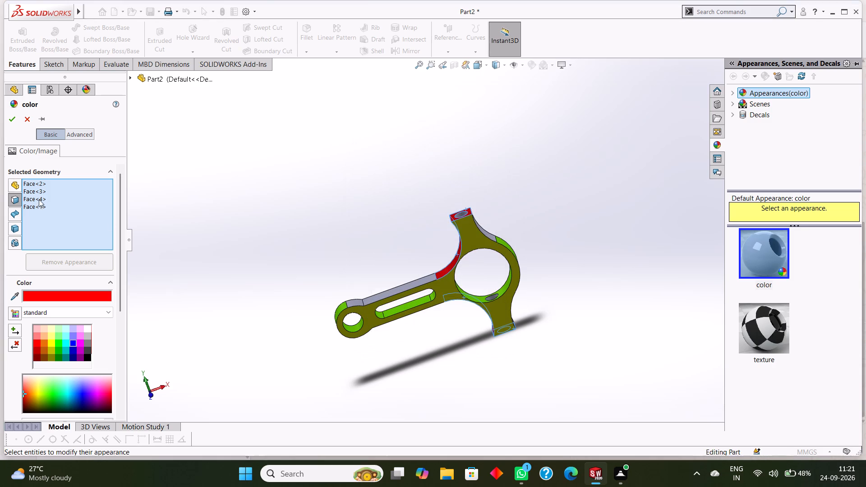
{"action": "left_click", "coordinate": [12, 118]}
Apply a violet colour to the long flat upper side face of the slotted arm.
{"action": "scroll", "coordinate": [281, 193], "scroll_direction": "down", "scroll_amount": 2}
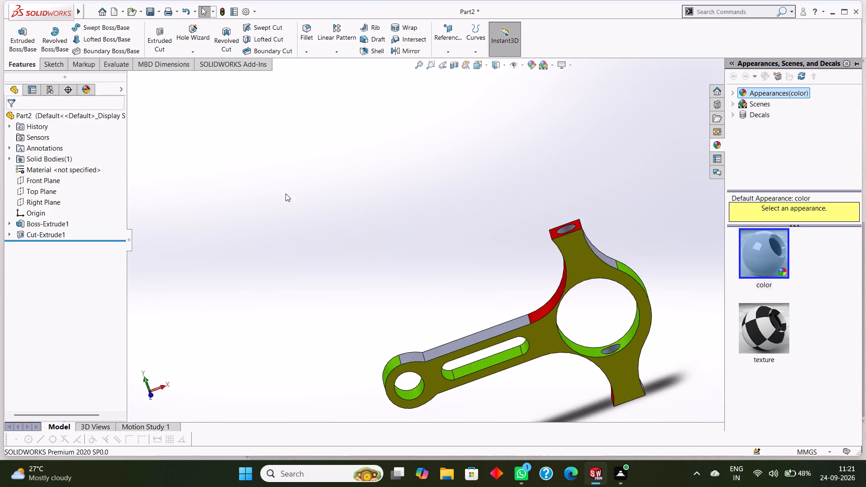
{"action": "scroll", "coordinate": [313, 193], "scroll_direction": "up", "scroll_amount": 4}
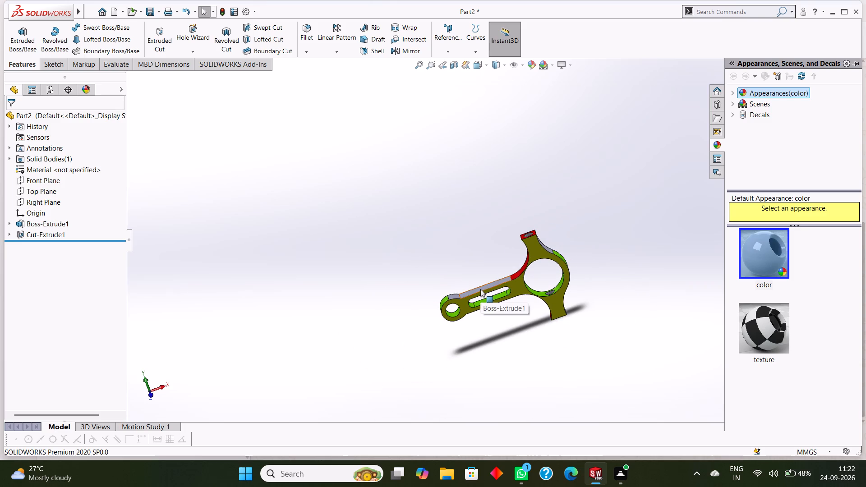
{"action": "left_click", "coordinate": [481, 289]}
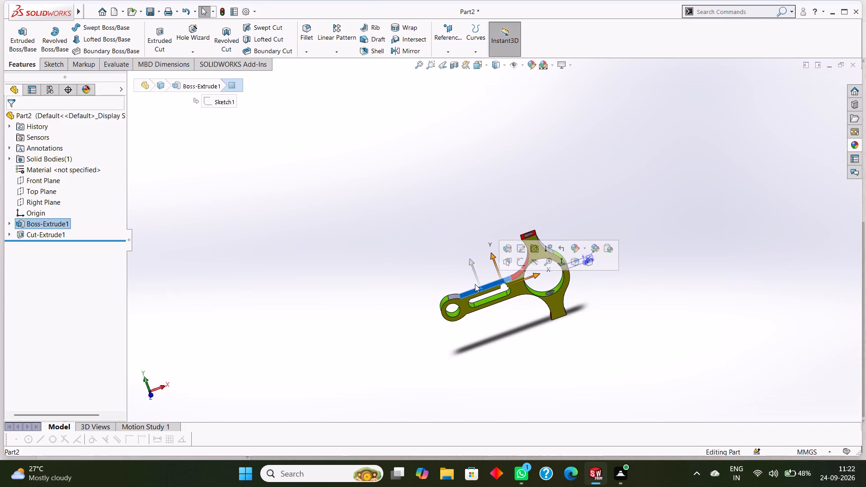
{"action": "left_click", "coordinate": [533, 64]}
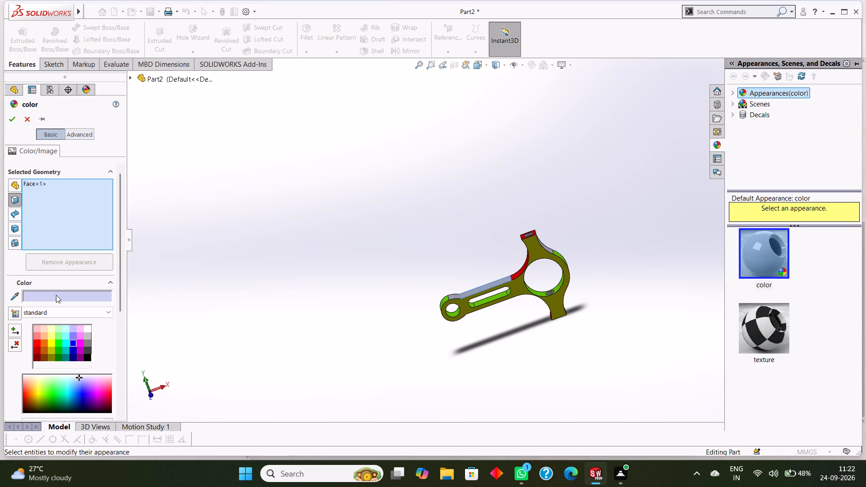
{"action": "left_click", "coordinate": [56, 295]}
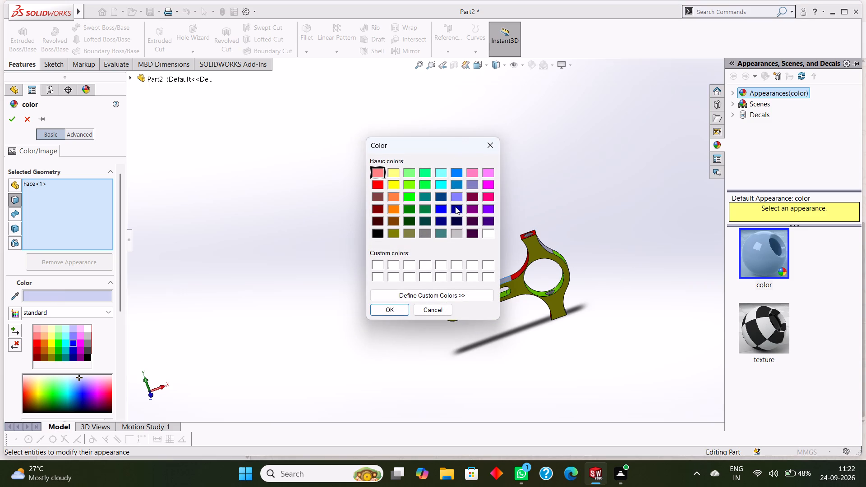
{"action": "left_click", "coordinate": [485, 207]}
{"action": "left_click", "coordinate": [385, 307]}
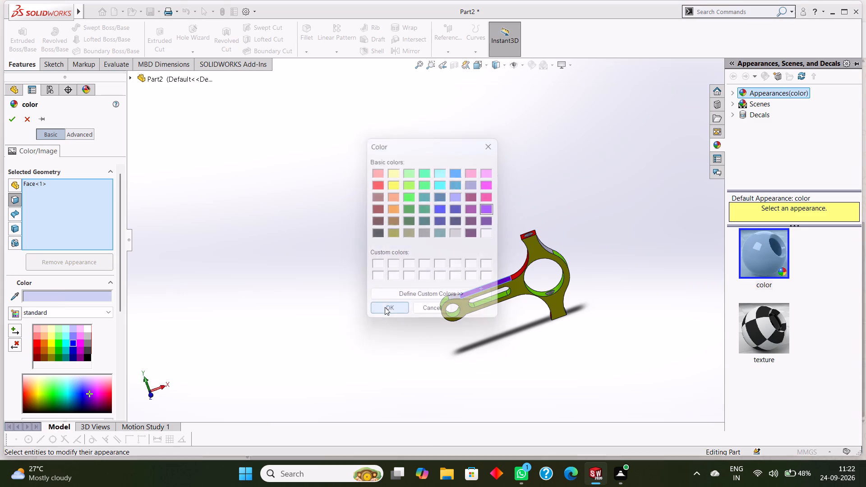
{"action": "left_click", "coordinate": [9, 119]}
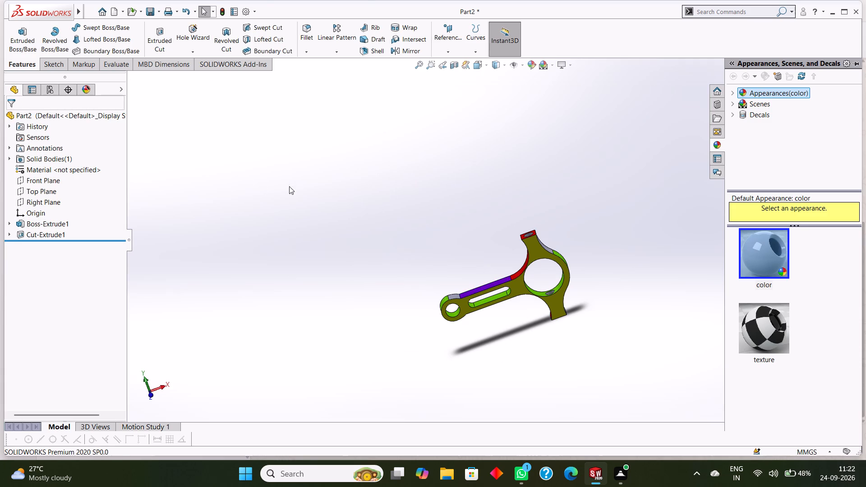
{"action": "left_click", "coordinate": [378, 193]}
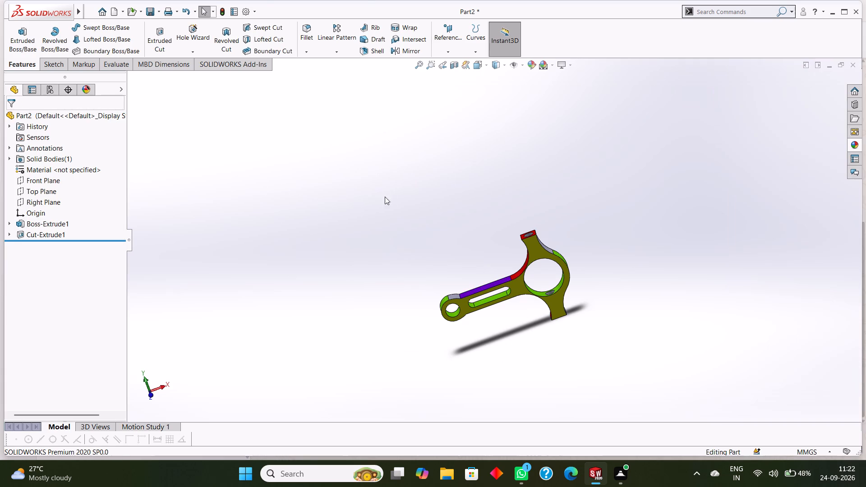
Select the cylindrical inner faces of the 10 mm holes through both lugs for colouring.
{"action": "middle_click_drag", "start_coordinate": [401, 203], "coordinate": [385, 120]}
{"action": "scroll", "coordinate": [390, 125], "scroll_direction": "up", "scroll_amount": 1}
{"action": "scroll", "coordinate": [387, 188], "scroll_direction": "up", "scroll_amount": 2}
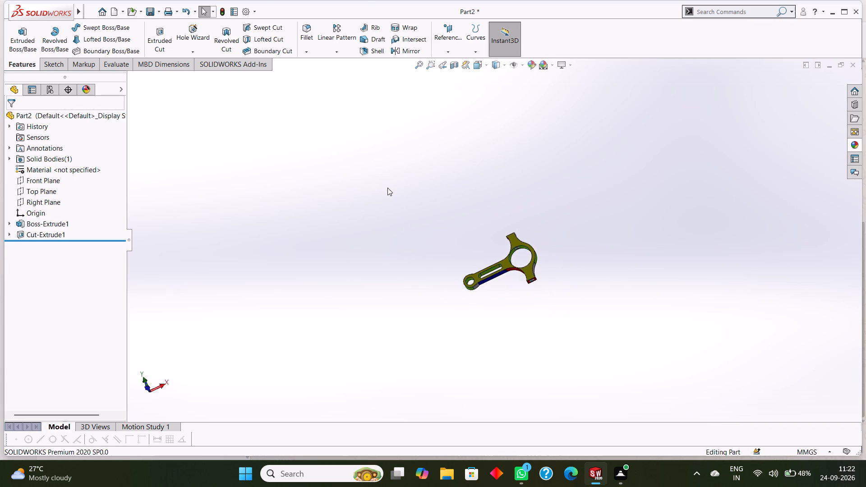
{"action": "scroll", "coordinate": [387, 188], "scroll_direction": "up", "scroll_amount": 1}
{"action": "scroll", "coordinate": [385, 199], "scroll_direction": "down", "scroll_amount": 2}
{"action": "scroll", "coordinate": [382, 210], "scroll_direction": "up", "scroll_amount": 2}
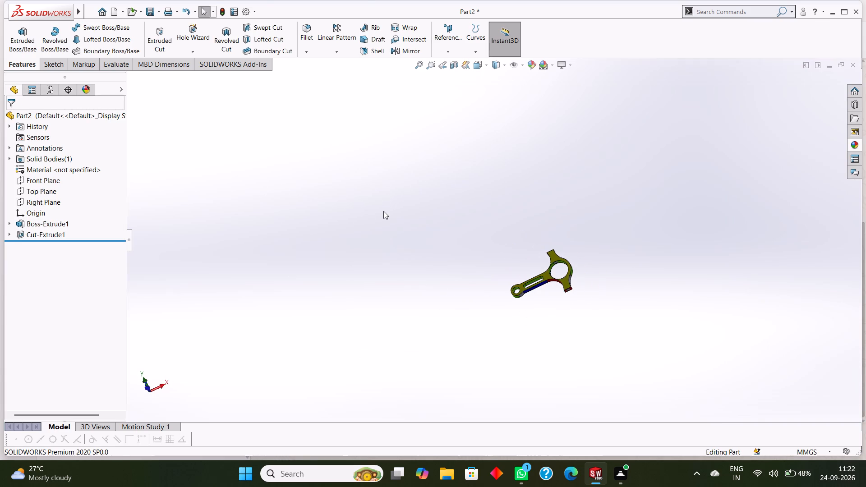
{"action": "scroll", "coordinate": [551, 273], "scroll_direction": "down", "scroll_amount": 9}
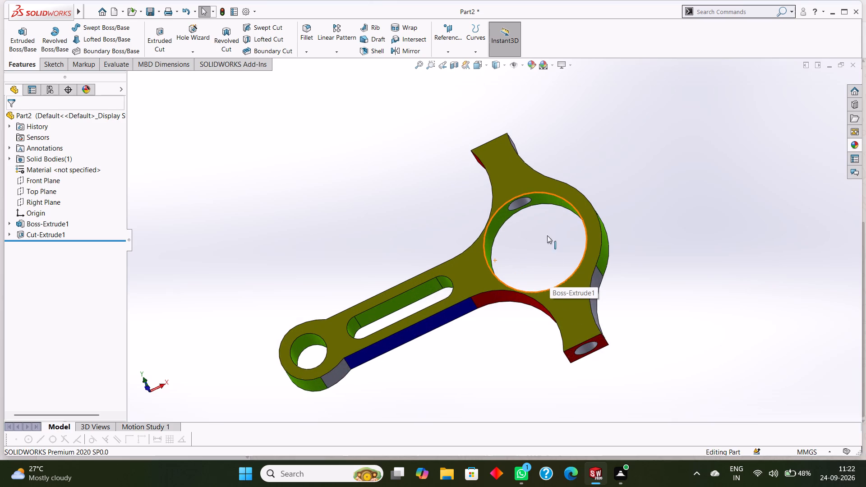
{"action": "scroll", "coordinate": [544, 227], "scroll_direction": "down", "scroll_amount": 3}
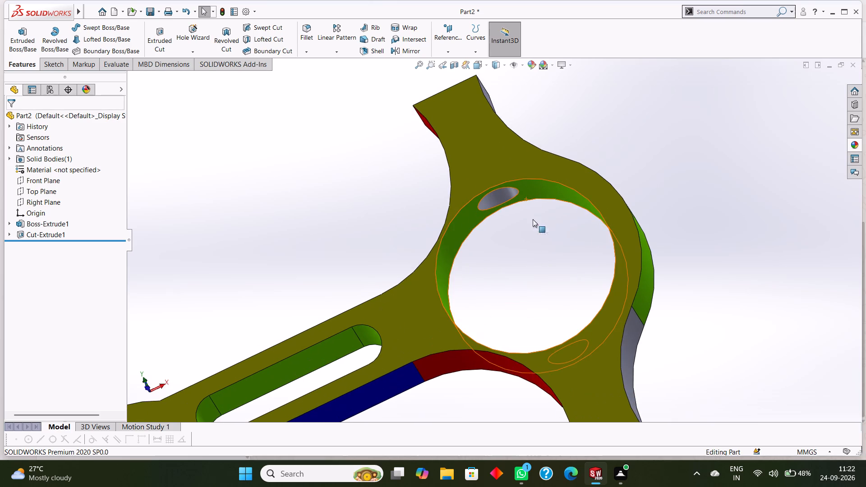
{"action": "scroll", "coordinate": [533, 219], "scroll_direction": "up", "scroll_amount": 4}
{"action": "middle_click_drag", "start_coordinate": [609, 366], "coordinate": [600, 301]}
{"action": "scroll", "coordinate": [609, 366], "scroll_direction": "up", "scroll_amount": 1}
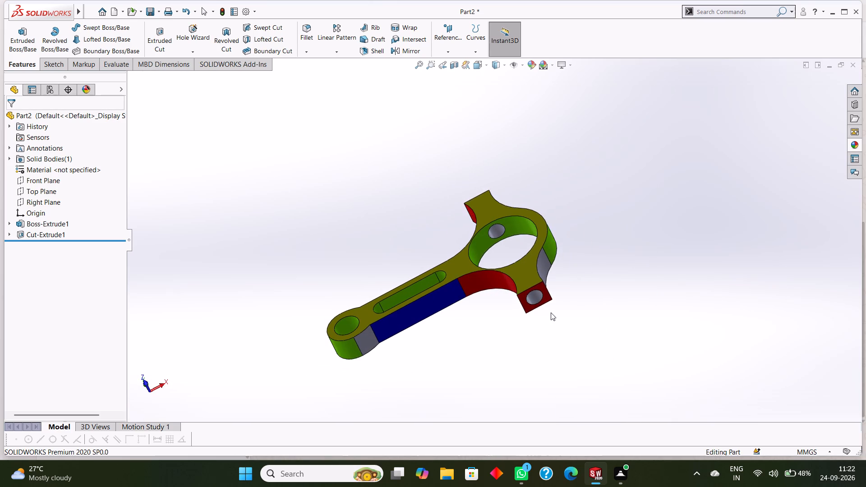
{"action": "scroll", "coordinate": [536, 311], "scroll_direction": "down", "scroll_amount": 6}
{"action": "left_click", "coordinate": [516, 234]}
{"action": "scroll", "coordinate": [589, 291], "scroll_direction": "up", "scroll_amount": 4}
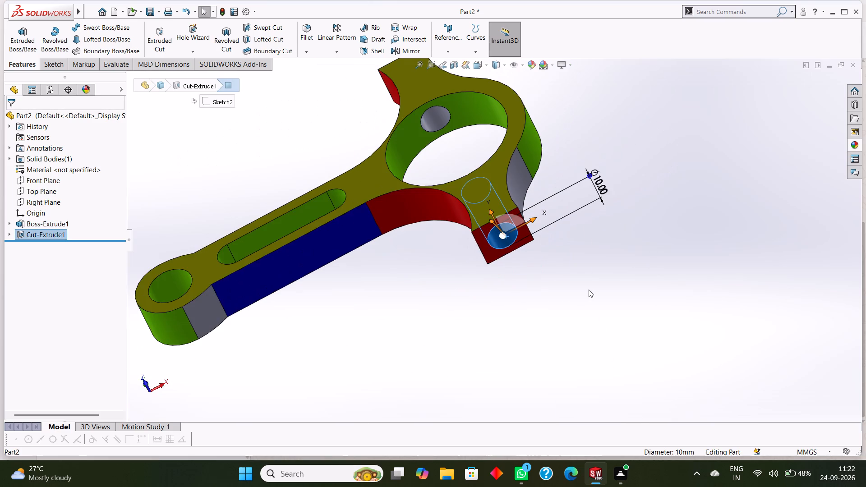
{"action": "scroll", "coordinate": [590, 291], "scroll_direction": "up", "scroll_amount": 3}
{"action": "scroll", "coordinate": [474, 196], "scroll_direction": "down", "scroll_amount": 5}
{"action": "left_click", "coordinate": [470, 174]}
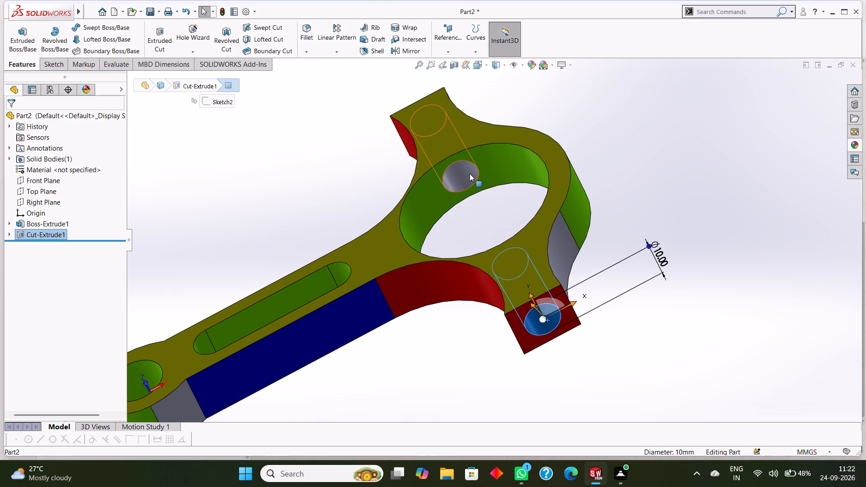
{"action": "scroll", "coordinate": [483, 202], "scroll_direction": "up", "scroll_amount": 2}
{"action": "scroll", "coordinate": [525, 309], "scroll_direction": "down", "scroll_amount": 6}
{"action": "left_click", "coordinate": [503, 248], "text": "ctrl"}
{"action": "scroll", "coordinate": [508, 303], "scroll_direction": "up", "scroll_amount": 9}
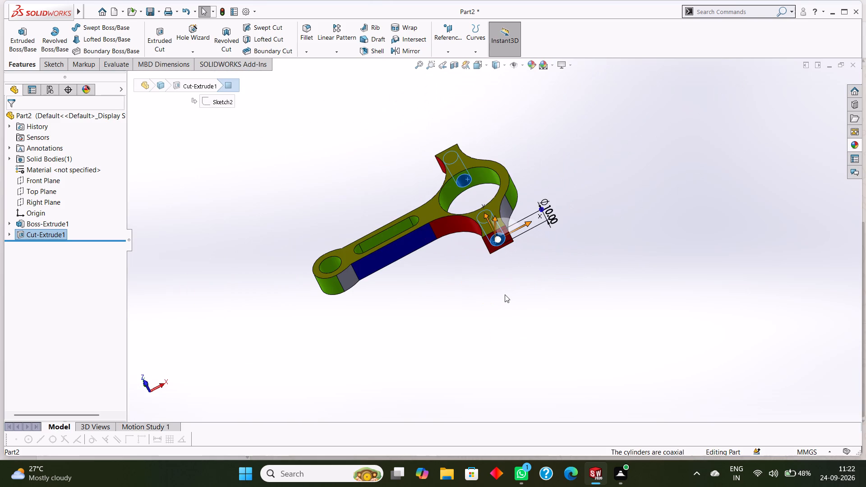
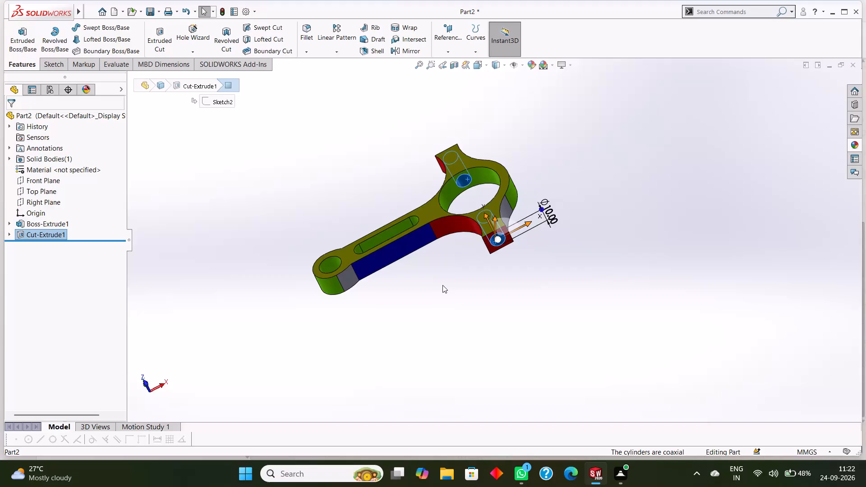
Apply a light yellow colour to the selected inner faces of the 10 mm holes through both lugs.
{"action": "scroll", "coordinate": [442, 285], "scroll_direction": "up", "scroll_amount": 2}
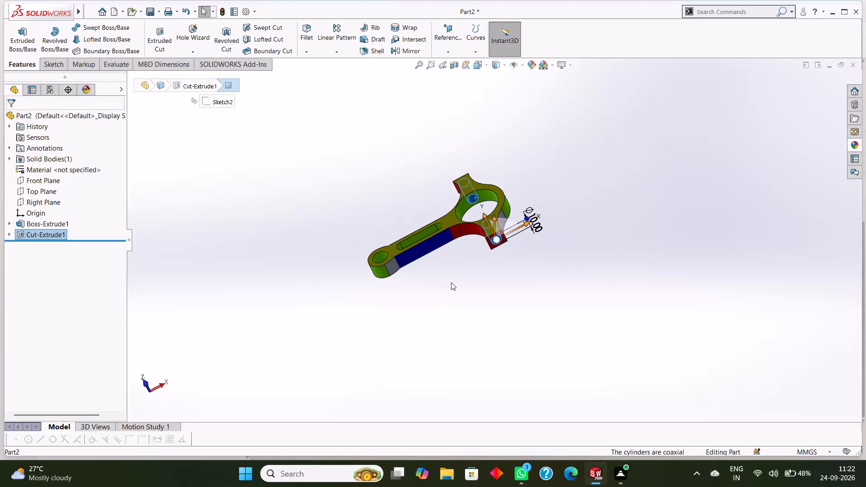
{"action": "left_click", "coordinate": [531, 64]}
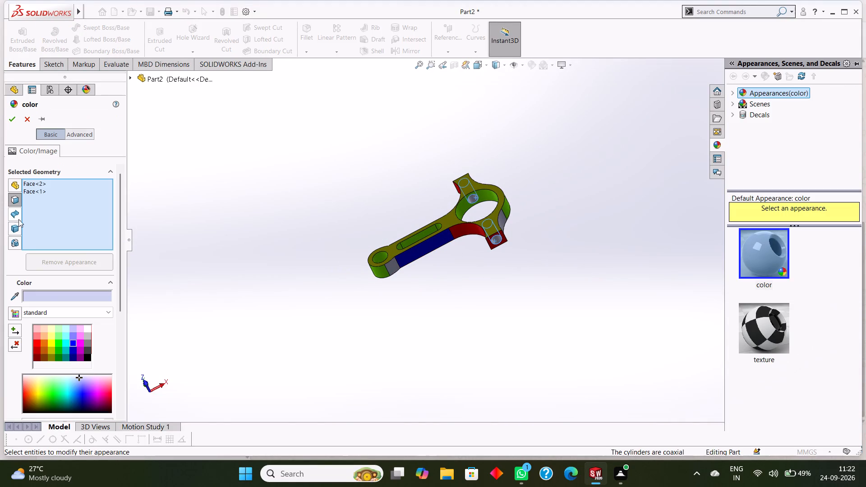
{"action": "left_click", "coordinate": [47, 294]}
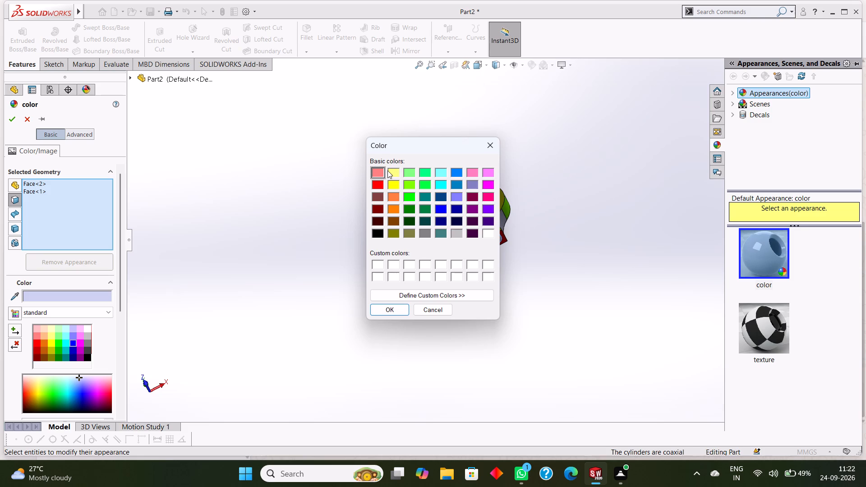
{"action": "left_click", "coordinate": [387, 170]}
{"action": "left_click", "coordinate": [391, 306]}
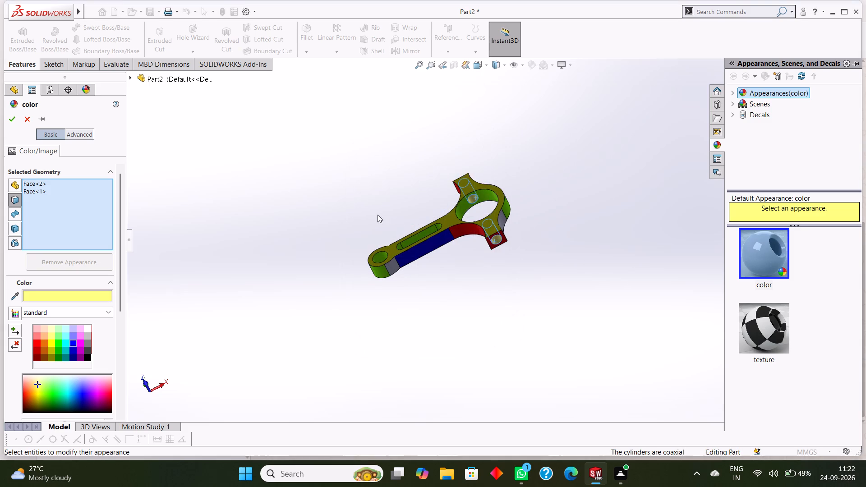
{"action": "left_click", "coordinate": [14, 121]}
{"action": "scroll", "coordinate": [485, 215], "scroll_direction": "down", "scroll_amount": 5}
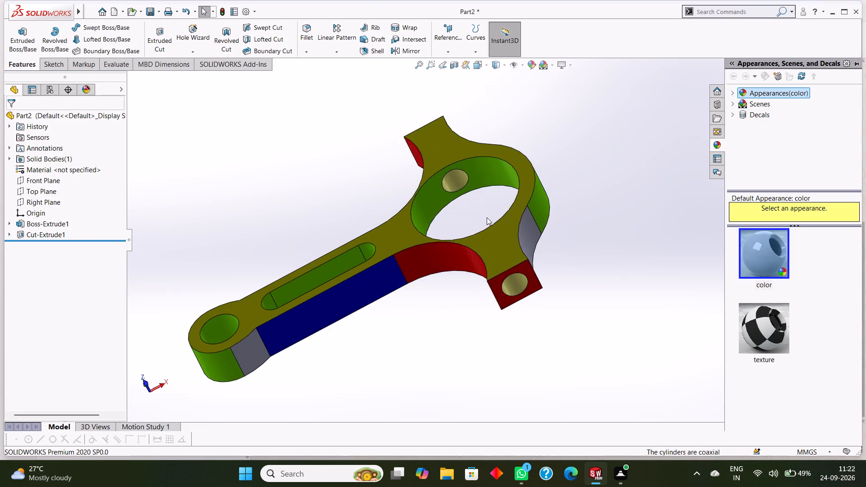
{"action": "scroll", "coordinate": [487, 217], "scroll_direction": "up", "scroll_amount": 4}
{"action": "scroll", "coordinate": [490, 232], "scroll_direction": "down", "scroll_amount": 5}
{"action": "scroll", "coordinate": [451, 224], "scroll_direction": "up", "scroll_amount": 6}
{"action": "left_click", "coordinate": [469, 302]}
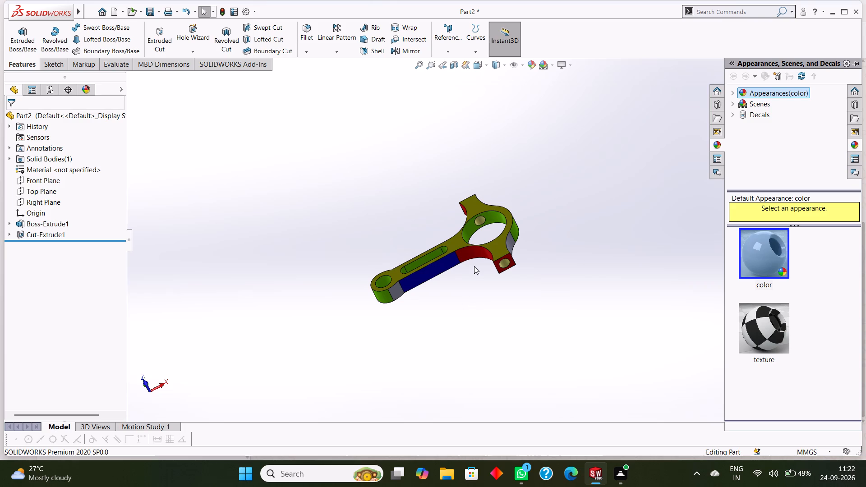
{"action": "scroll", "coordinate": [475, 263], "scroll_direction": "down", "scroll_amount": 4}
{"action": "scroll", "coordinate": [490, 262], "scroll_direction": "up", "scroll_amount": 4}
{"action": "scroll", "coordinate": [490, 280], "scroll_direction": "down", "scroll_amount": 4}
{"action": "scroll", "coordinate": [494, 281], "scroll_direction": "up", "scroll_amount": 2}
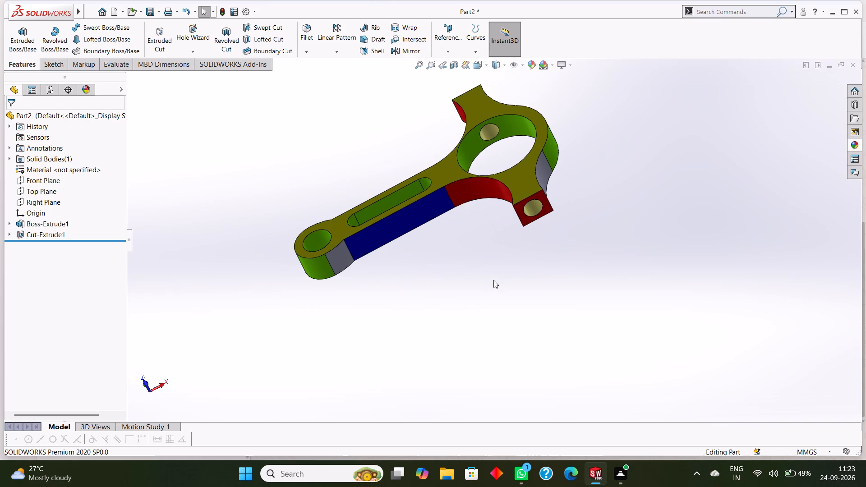
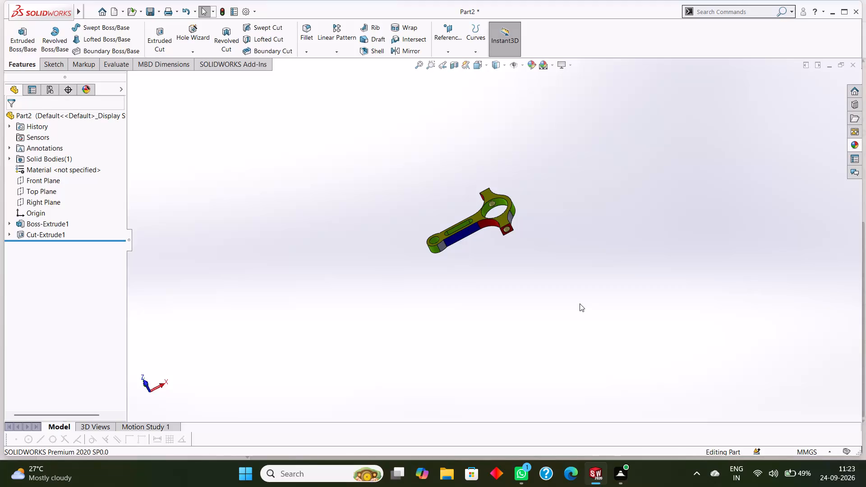
Save the part as a SOLIDWORKS Part named "connecting link bracket" in the tryfuji folder.
{"action": "scroll", "coordinate": [580, 303], "scroll_direction": "down", "scroll_amount": 4}
{"action": "scroll", "coordinate": [578, 302], "scroll_direction": "up", "scroll_amount": 4}
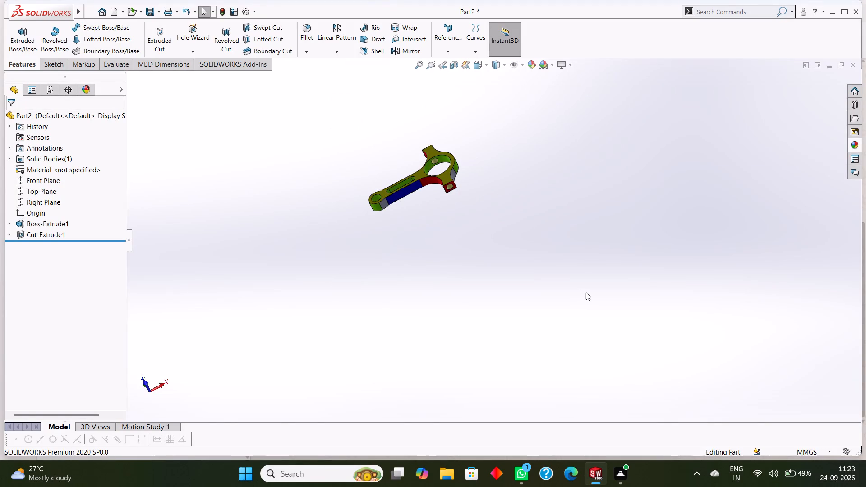
{"action": "key", "text": "ctrl+s"}
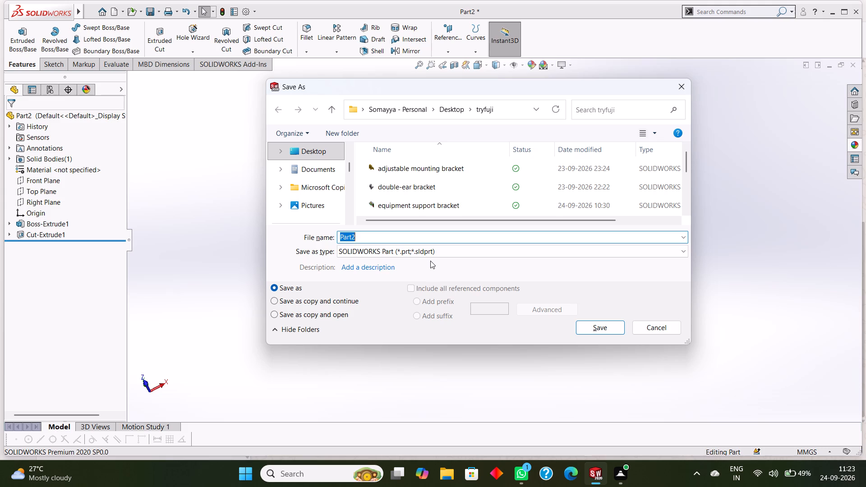
{"action": "key", "text": "BackSpace"}
{"action": "type", "text": "connecting"}
{"action": "key", "text": "space"}
{"action": "type", "text": "link"}
{"action": "key", "text": "space"}
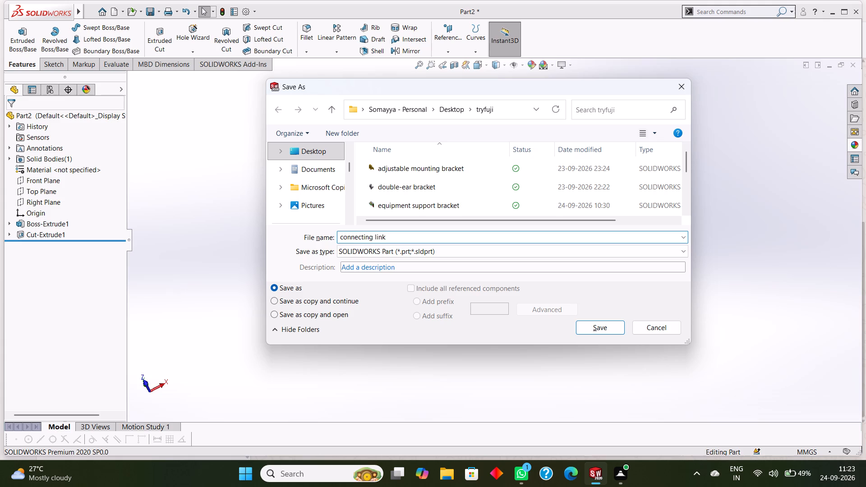
{"action": "type", "text": "bracket"}
{"action": "key", "text": "Return"}
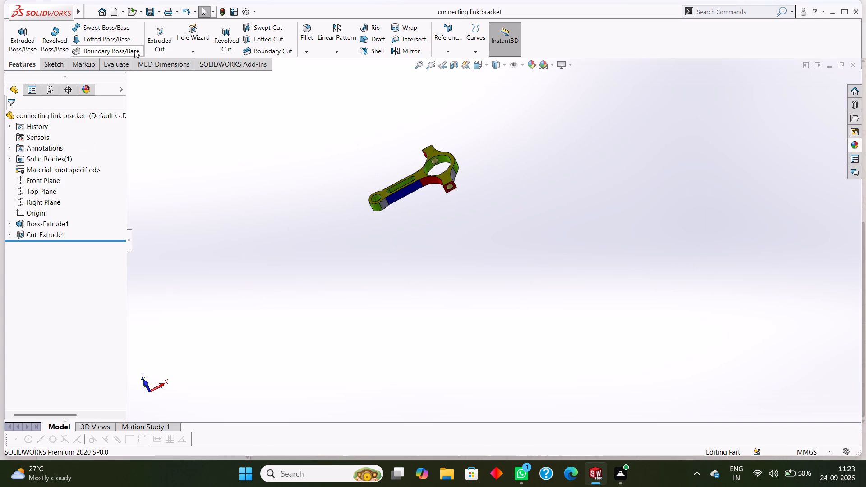
Save a copy of the part in Adobe Portable Document Format (*.pdf) as "connecting link bracket" in the tryfuji folder.
{"action": "left_click", "coordinate": [141, 13]}
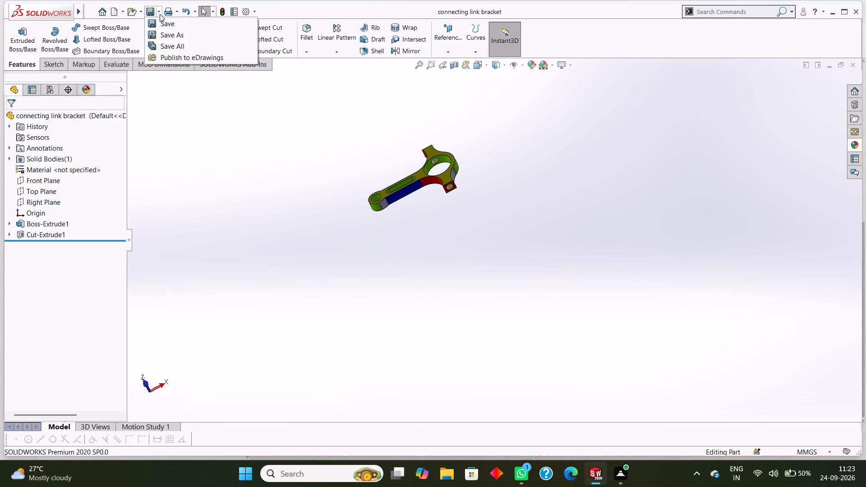
{"action": "left_click", "coordinate": [167, 32]}
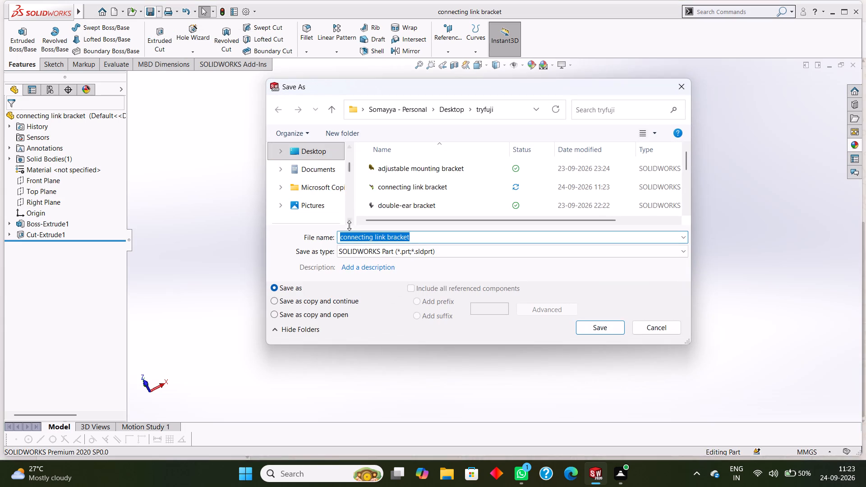
{"action": "left_click", "coordinate": [451, 254]}
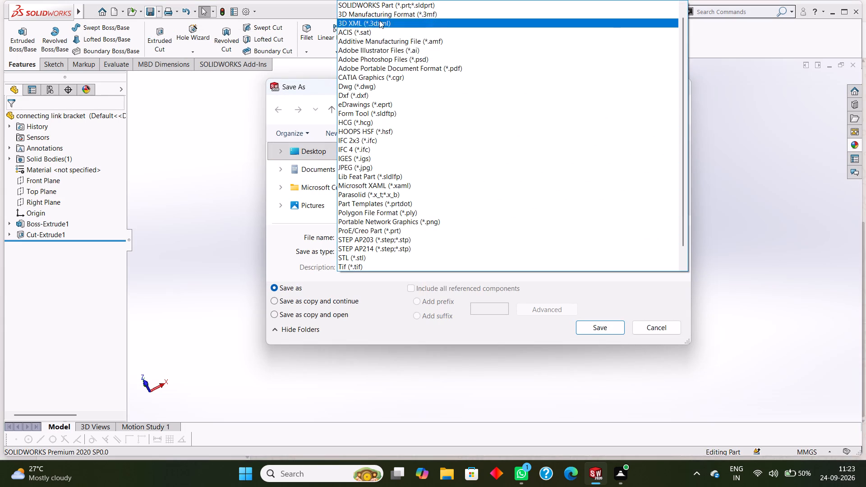
{"action": "left_click", "coordinate": [383, 70]}
{"action": "left_click", "coordinate": [447, 270]}
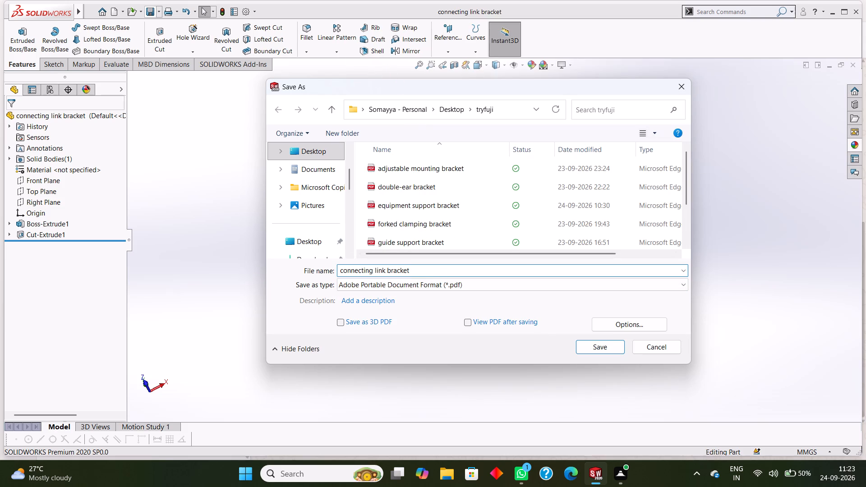
{"action": "left_click", "coordinate": [591, 347]}
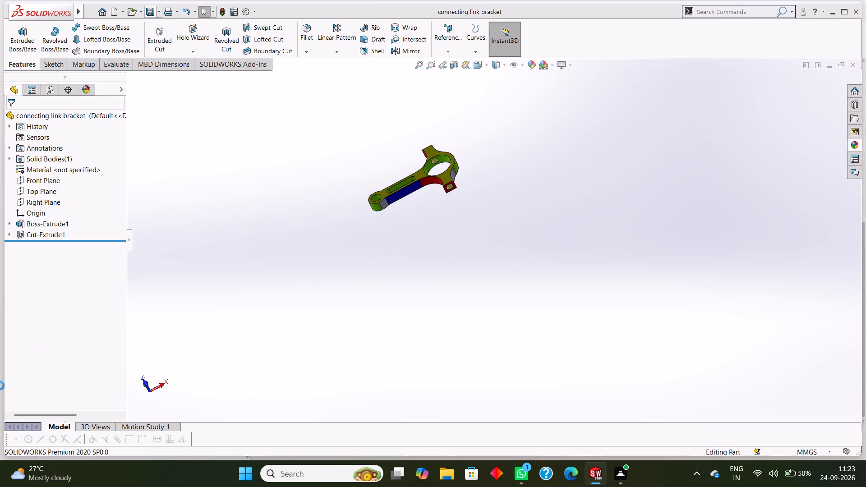